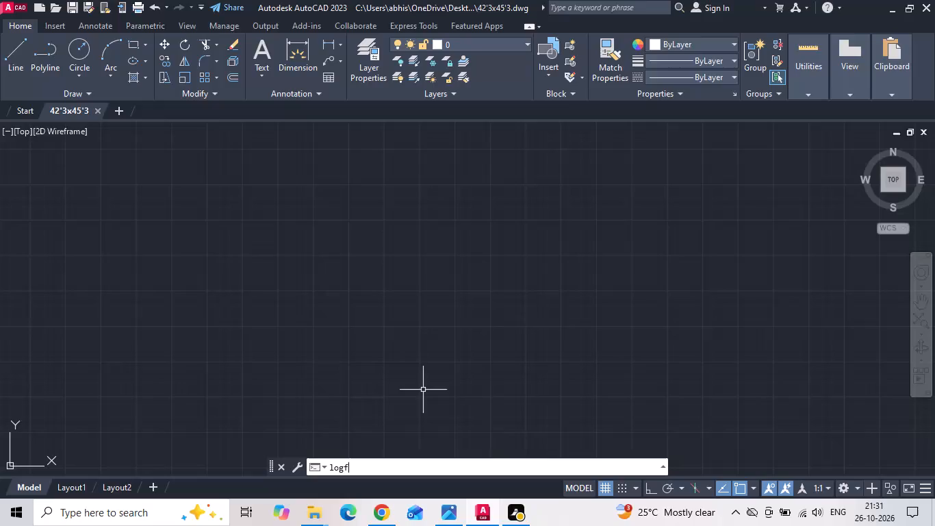
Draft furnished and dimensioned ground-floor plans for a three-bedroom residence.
Turn on command log file recording with LOGFILEON.
type("ile")
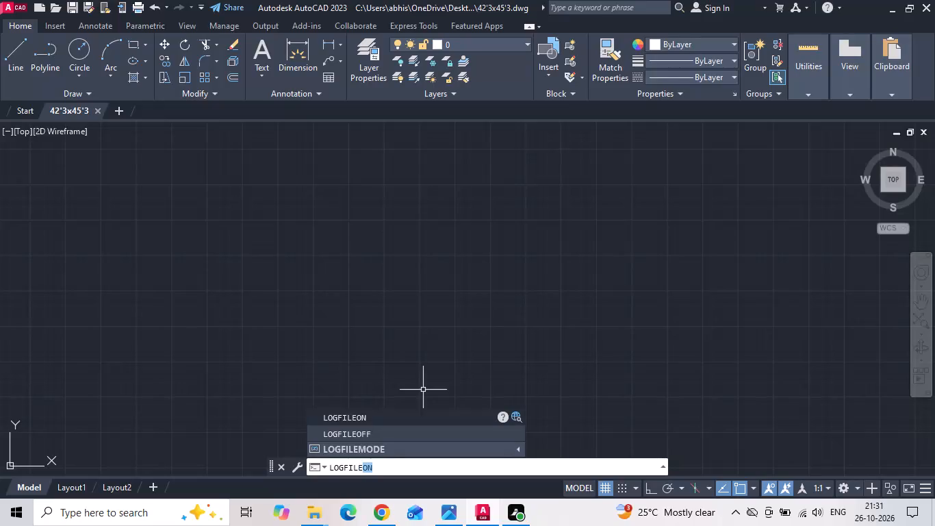
type("on")
key("Return")
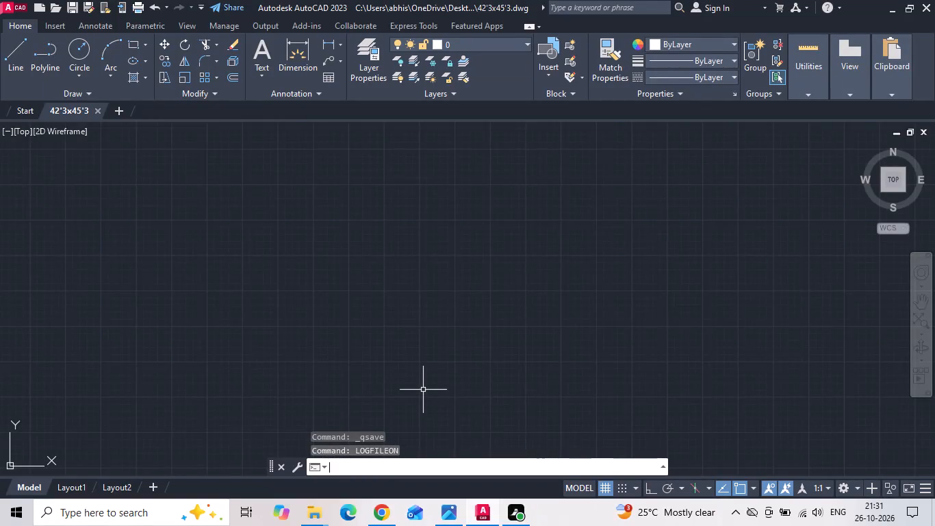
Open the 55X40 drawing from the 24102026 folder inside INTERNSHIP on the Desktop, choosing to open the External References palette.
left_click(10, 13)
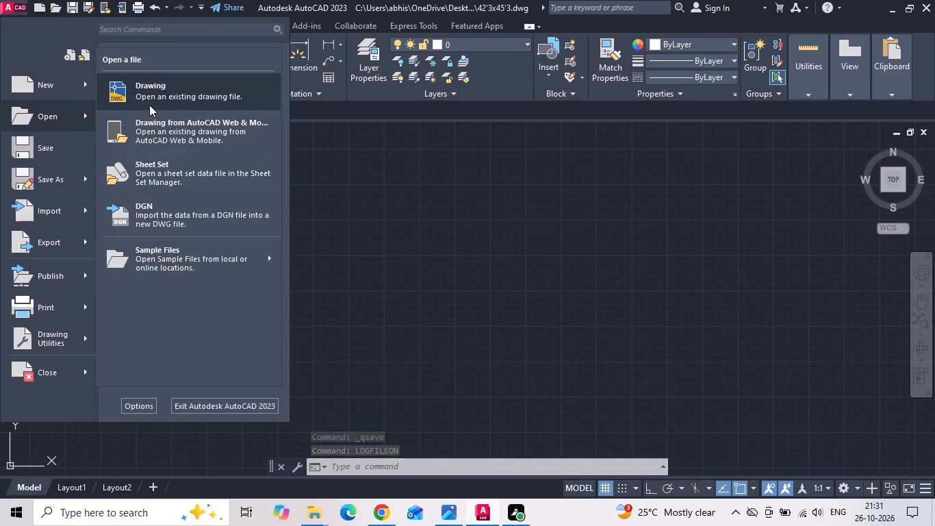
left_click(149, 105)
left_click(294, 215)
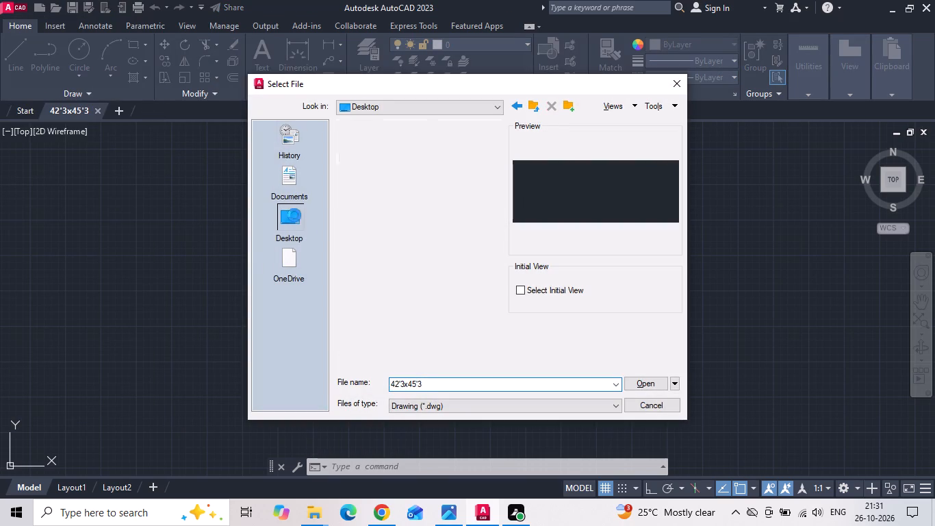
double_click(369, 223)
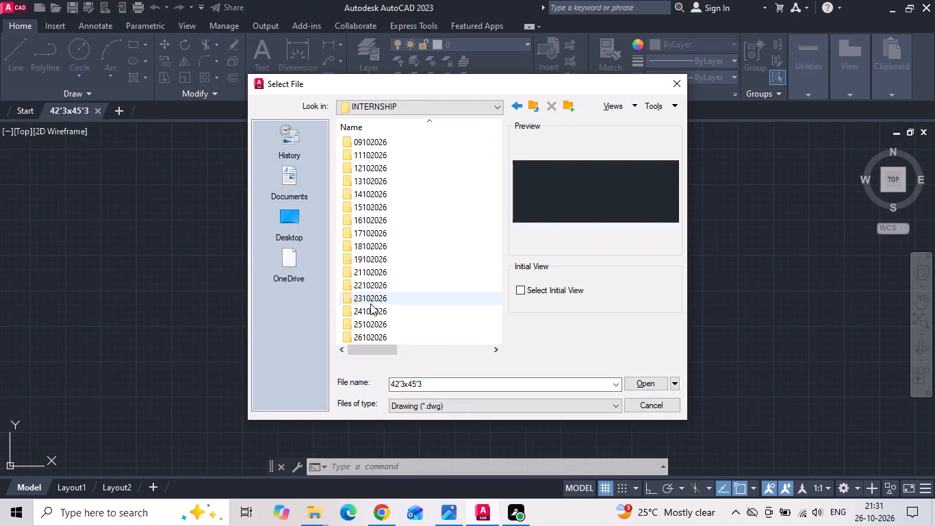
double_click(368, 313)
left_click(373, 166)
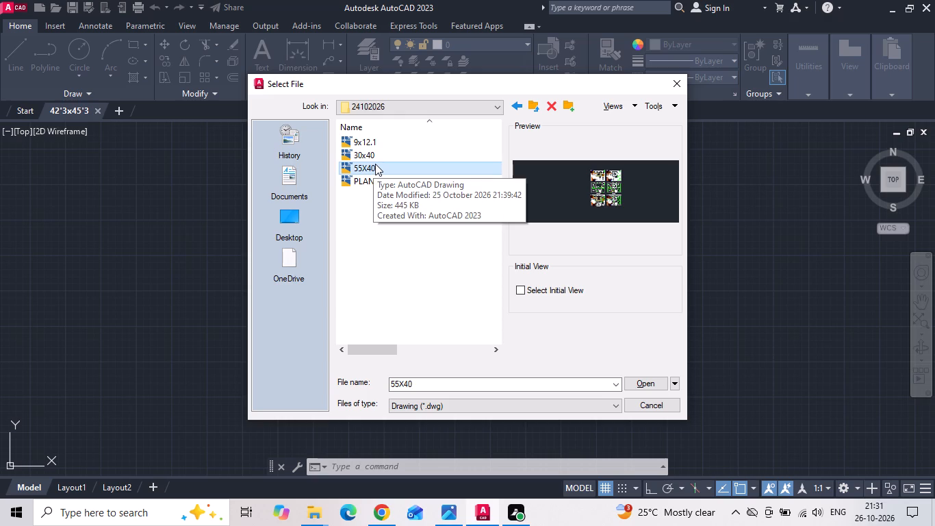
left_click(376, 160)
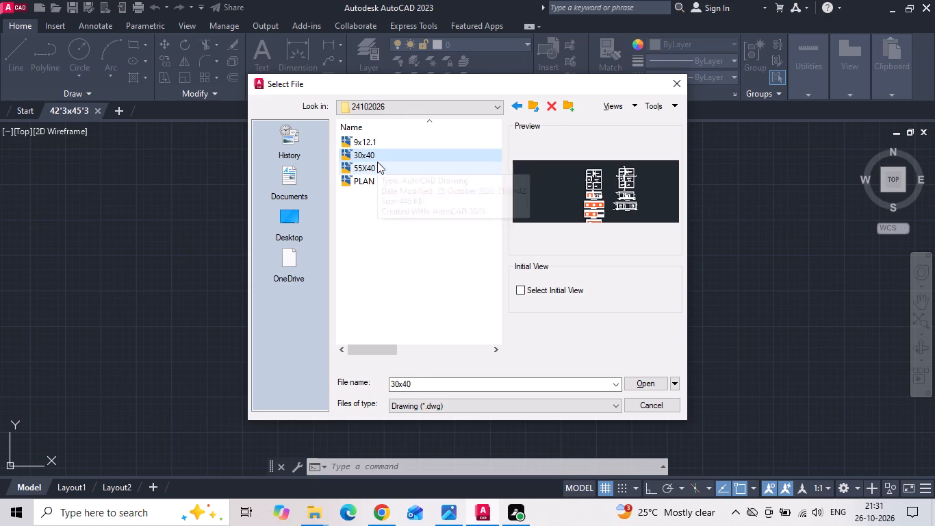
left_click(377, 162)
left_click(652, 385)
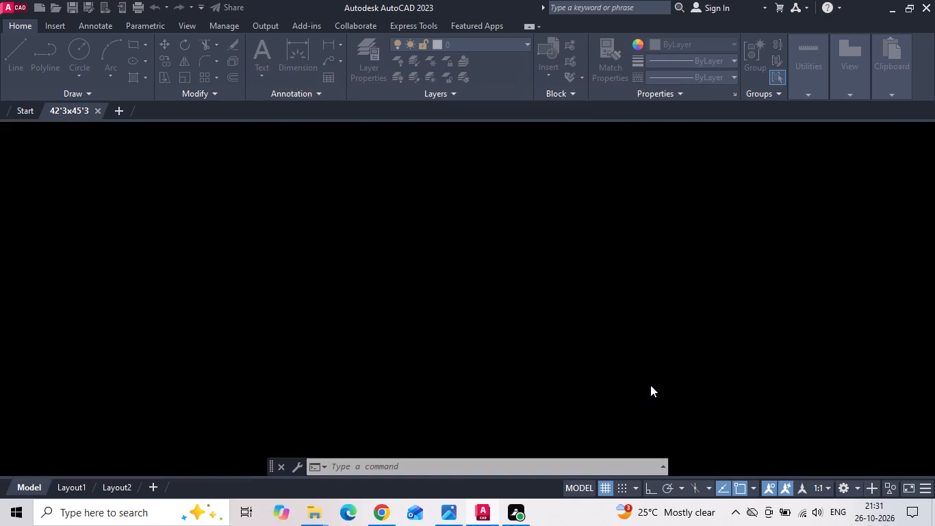
scroll(518, 350, "down", 1)
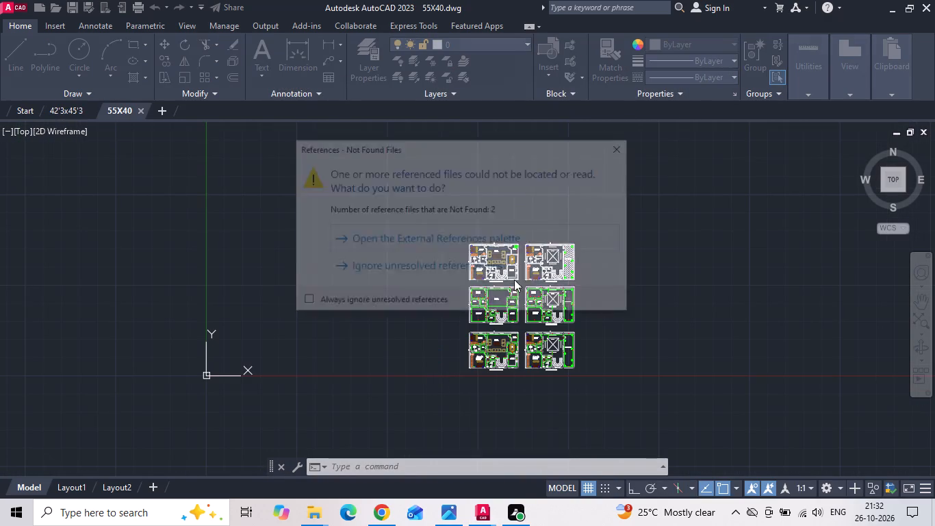
left_click(543, 233)
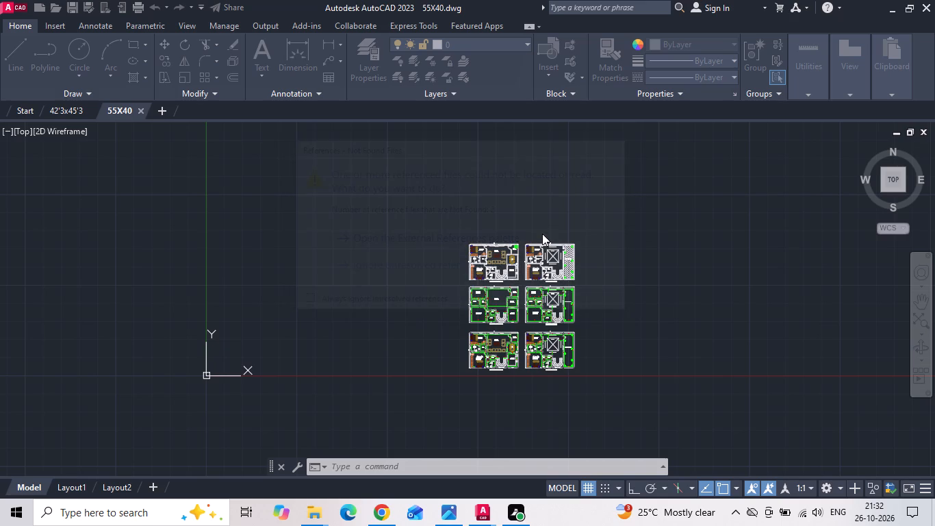
Copy the two uppermost floor plans from 55X40 and paste them into the 42'3x45'3 drawing, closing the External References palette.
scroll(551, 245, "up", 2)
left_click_drag(602, 216, 587, 243)
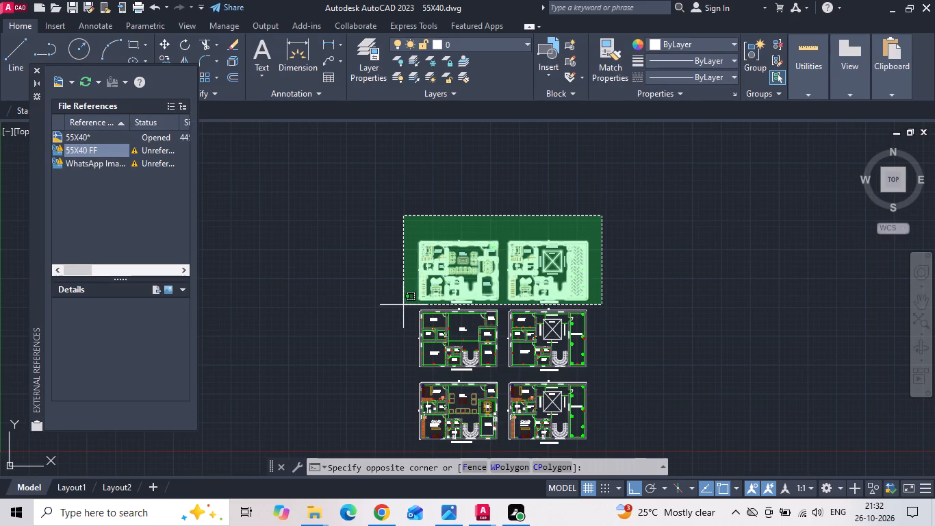
left_click(402, 307)
key("ctrl+c")
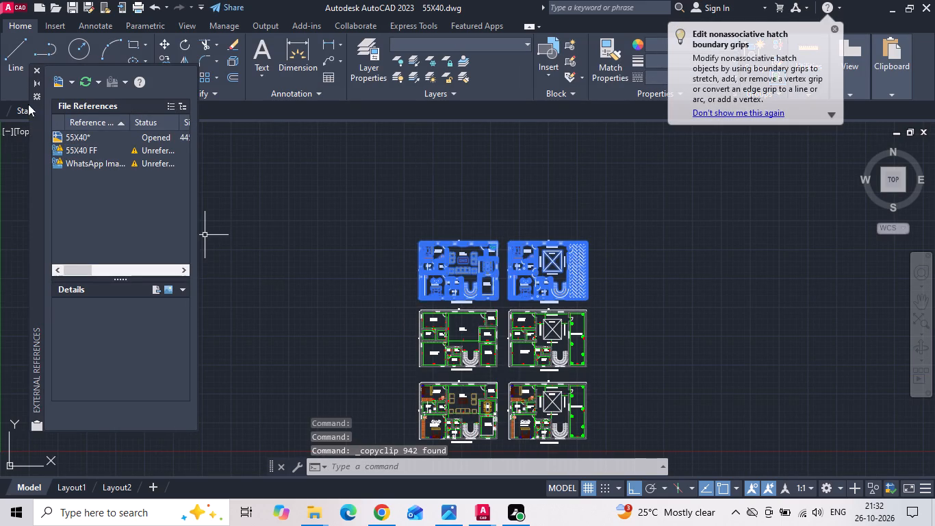
left_click(38, 72)
left_click(77, 109)
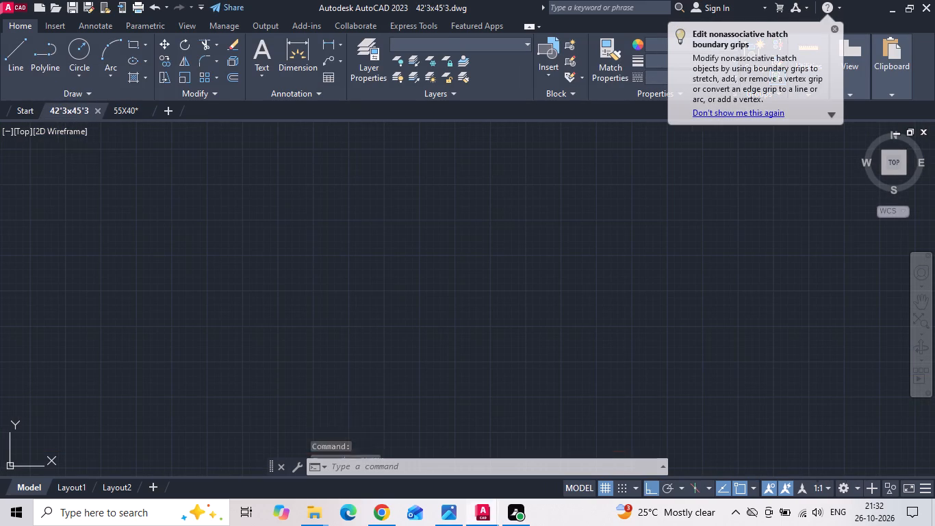
key("ctrl+v")
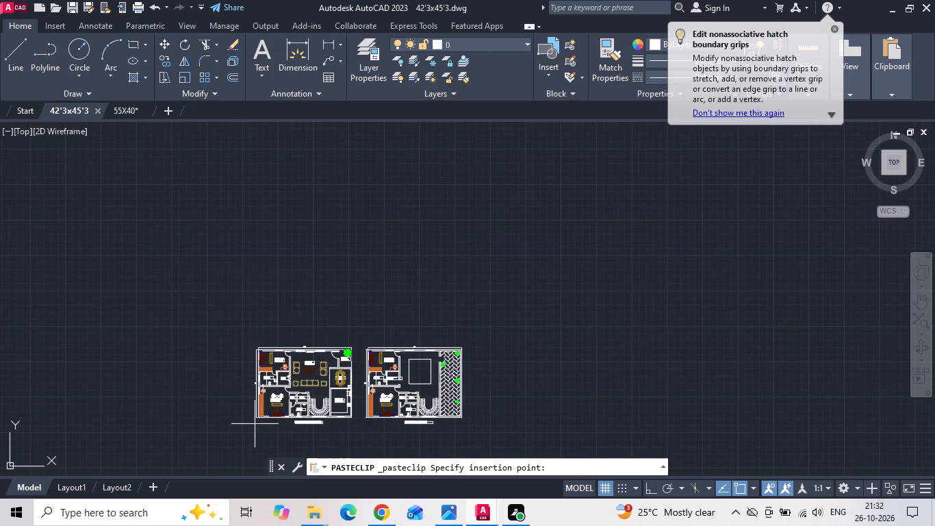
left_click(246, 376)
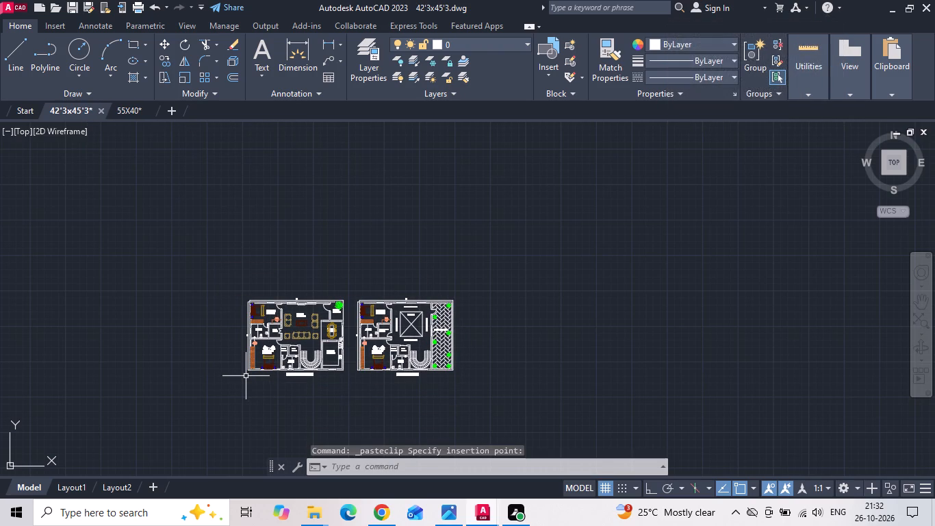
Check the drawing units settings of the 42'3x45'3 drawing.
type("un")
key("space")
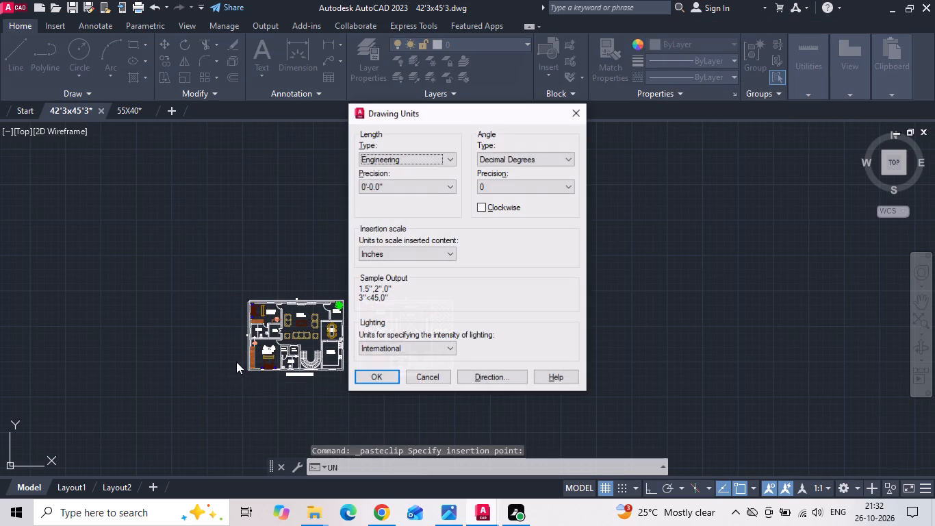
left_click(366, 377)
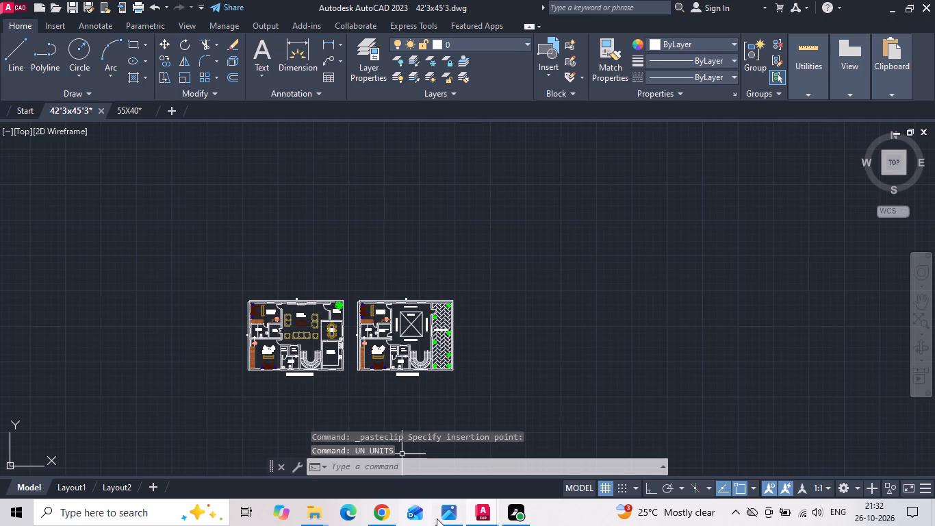
Copy the floor plan image from Photos and paste it into the 42'3x45'3 drawing beside the first floor plan, with rotation 0.
left_click(440, 521)
right_click(425, 342)
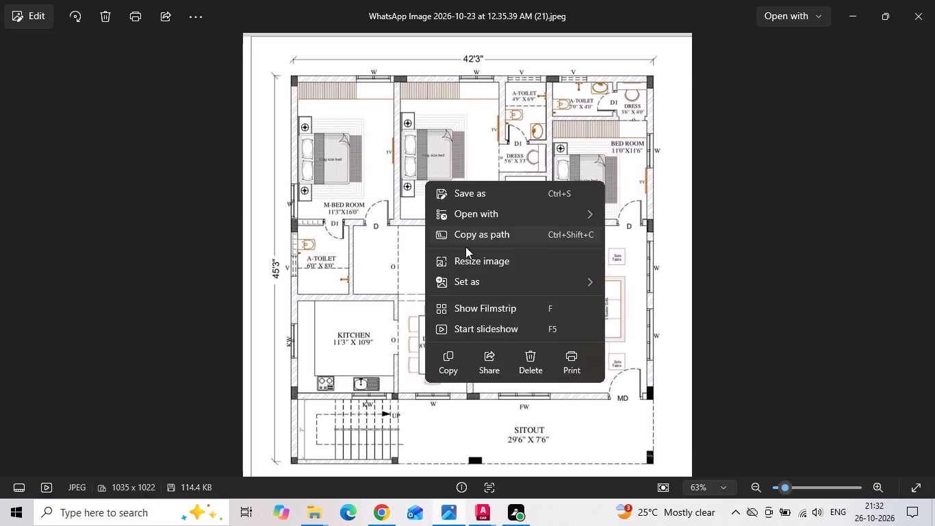
left_click(452, 363)
left_click(480, 516)
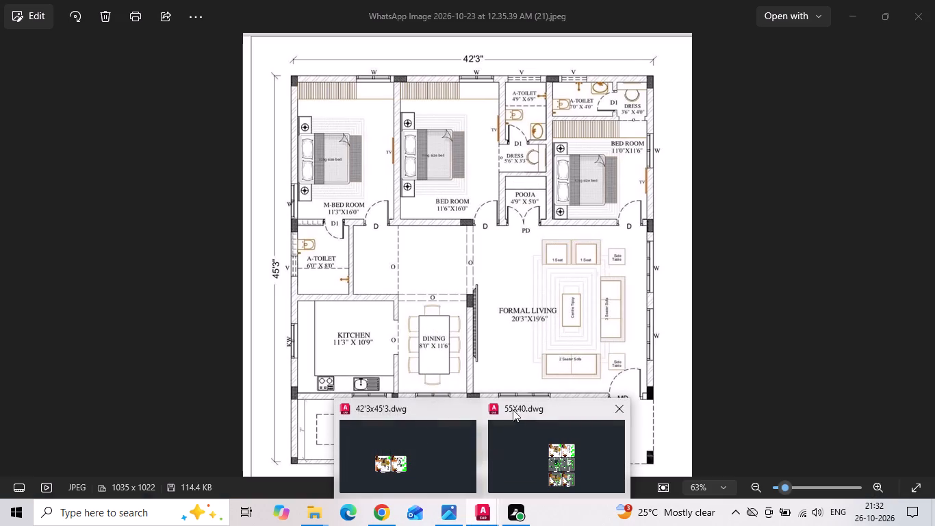
left_click(422, 460)
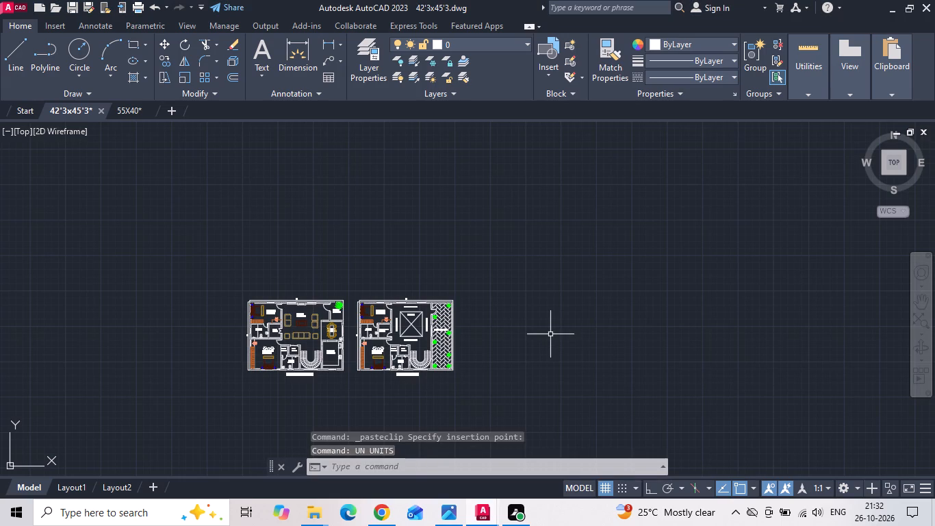
key("ctrl+v")
left_click(477, 373)
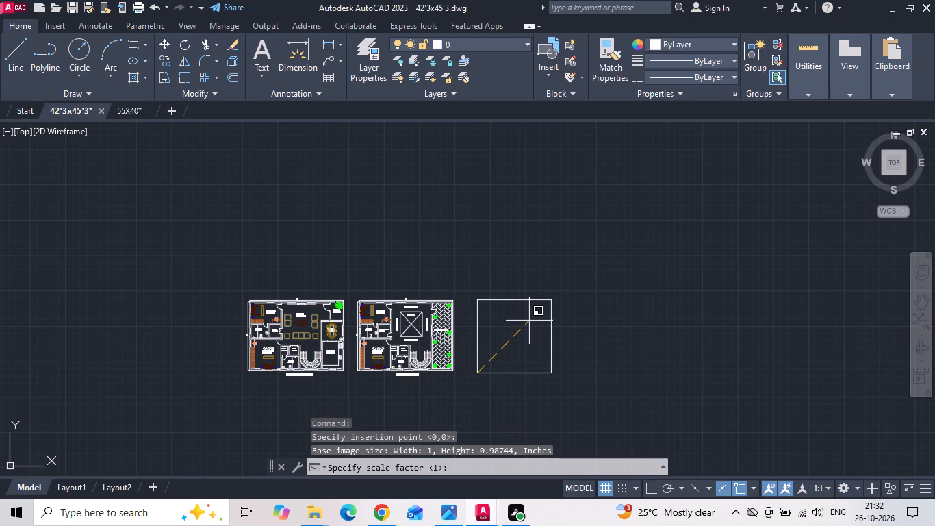
left_click(529, 321)
type("0")
key("space")
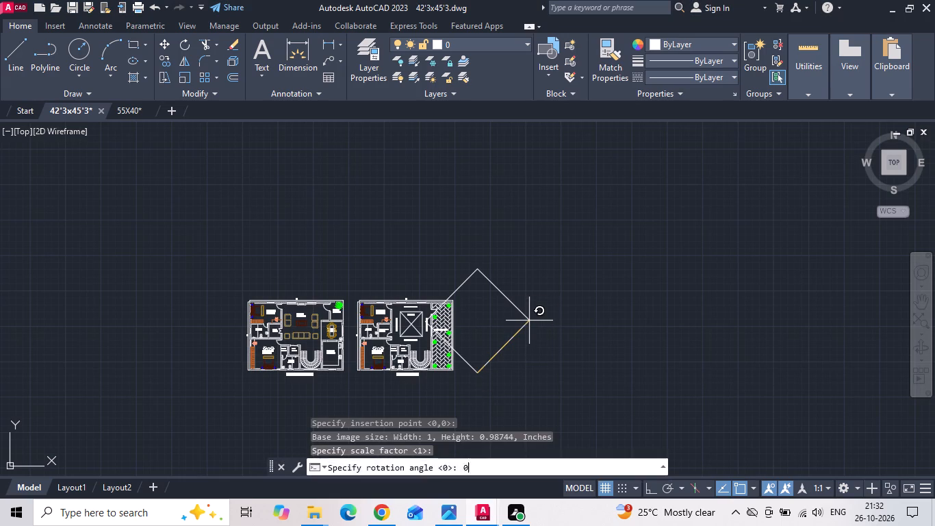
Draw a rectangle 42'3" long and 45'3" wide beside the pasted plan image.
scroll(520, 354, "up", 2)
scroll(536, 288, "up", 1)
scroll(467, 301, "up", 1)
middle_click_drag(433, 308, 331, 329)
type("rec")
key("space")
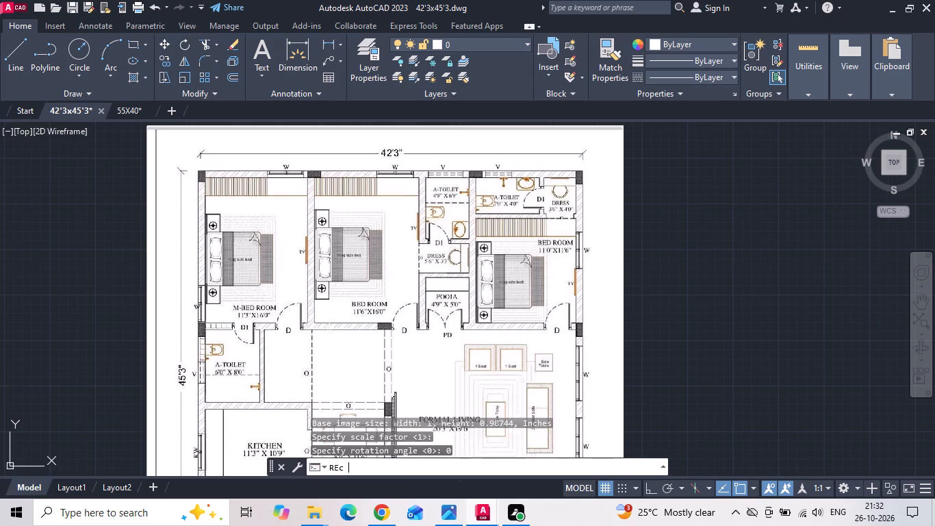
left_click_drag(639, 151, 669, 197)
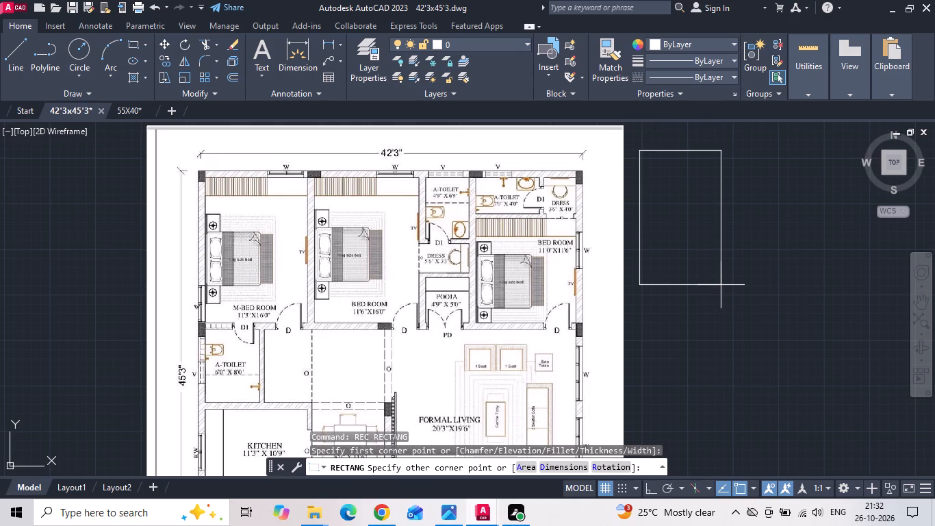
type("d")
key("space")
type("42'3")
key("shift+quotedbl")
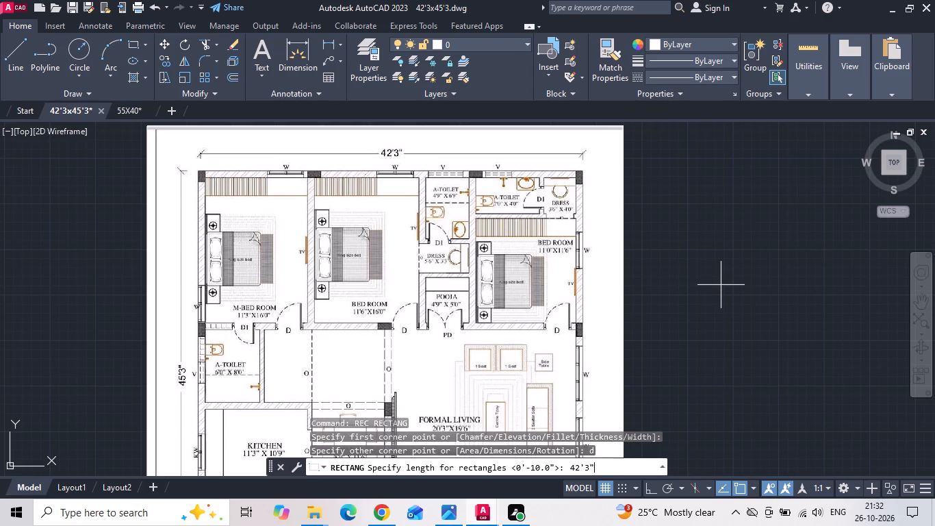
key("Return")
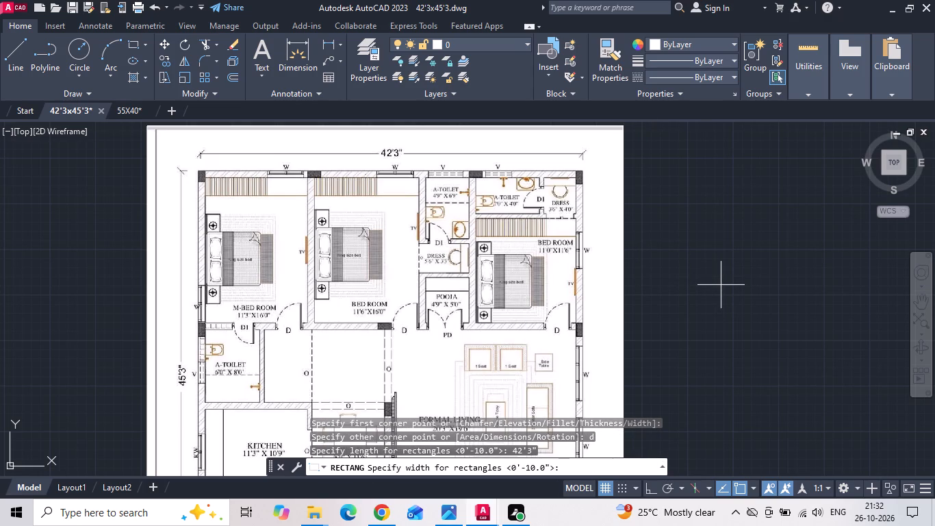
type("45'3\"")
key("Return")
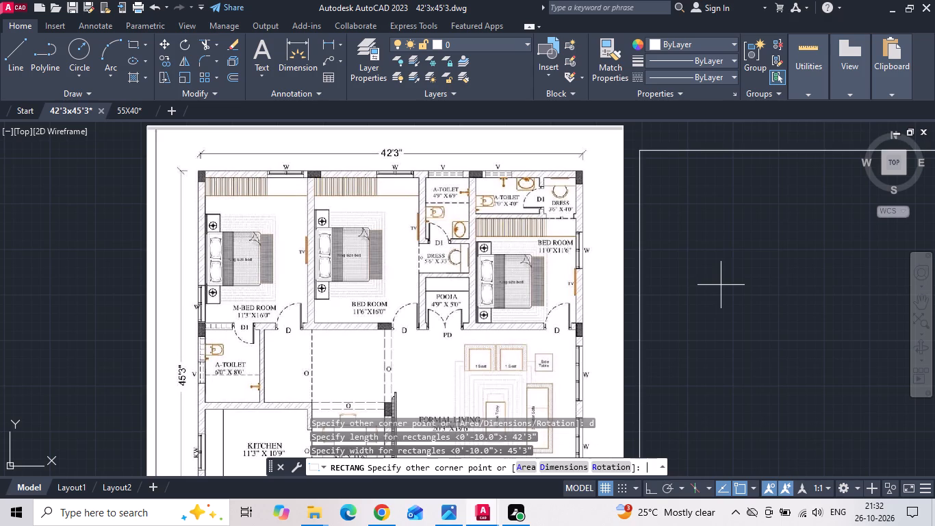
left_click(719, 284)
Move the 42'3" by 45'3" rectangle slightly upward so its top edge roughly lines up with the plan image.
scroll(622, 242, "down", 2)
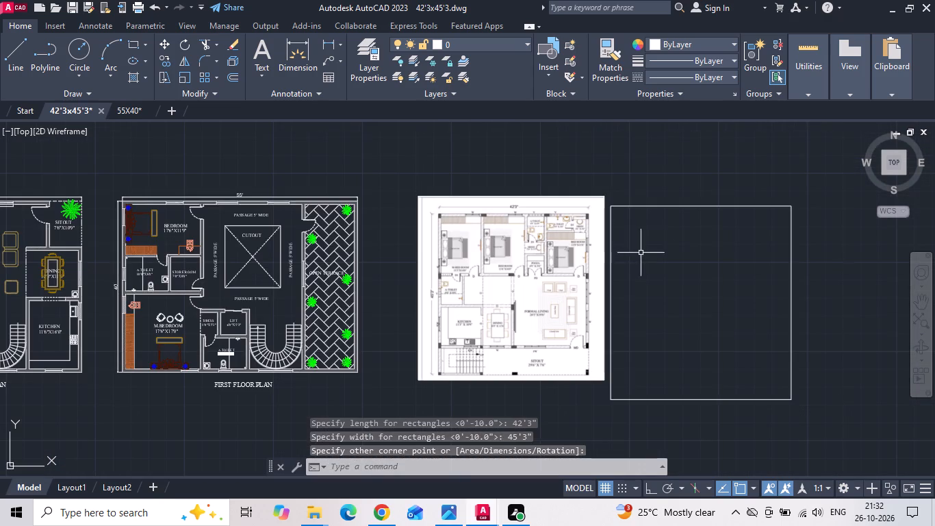
left_click_drag(719, 195, 709, 211)
left_click(684, 249)
right_click(686, 244)
left_click(708, 253)
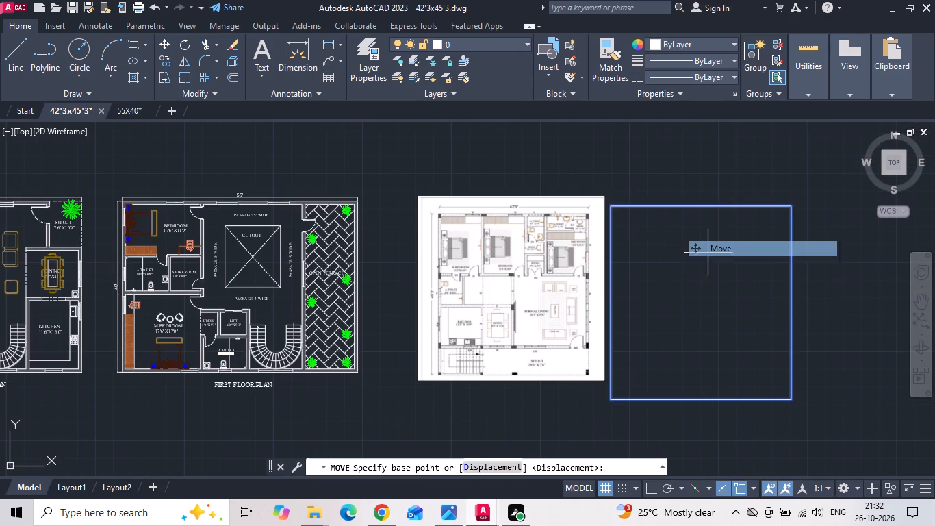
left_click(704, 287)
left_click(703, 274)
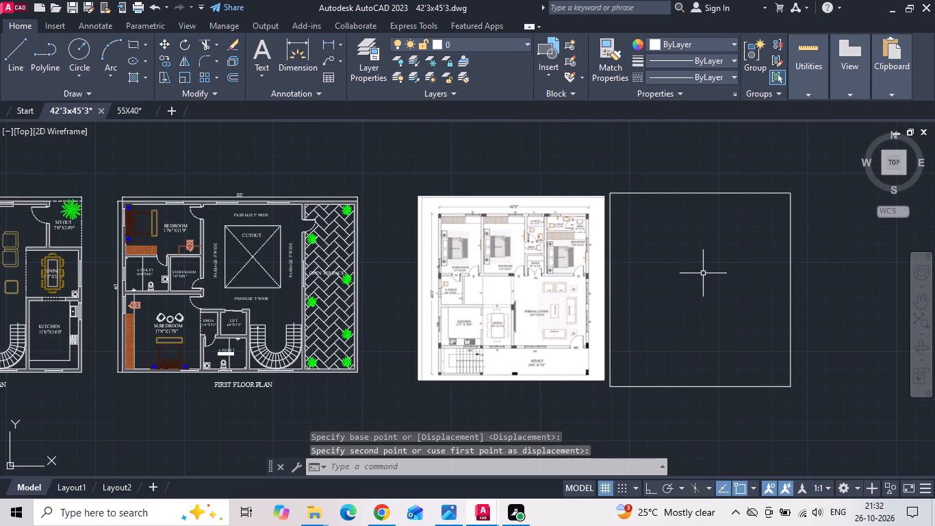
Save the 42'3x45'3 drawing.
key("ctrl+s")
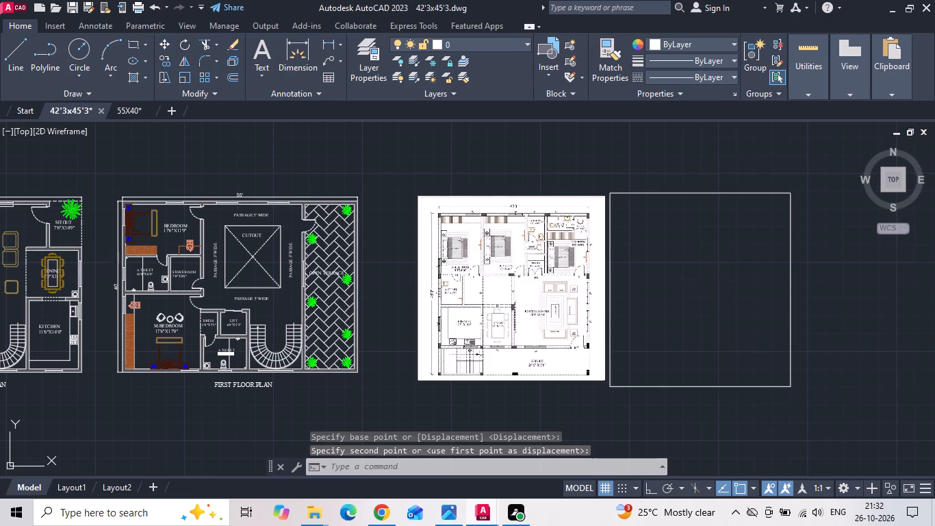
key("ctrl+s")
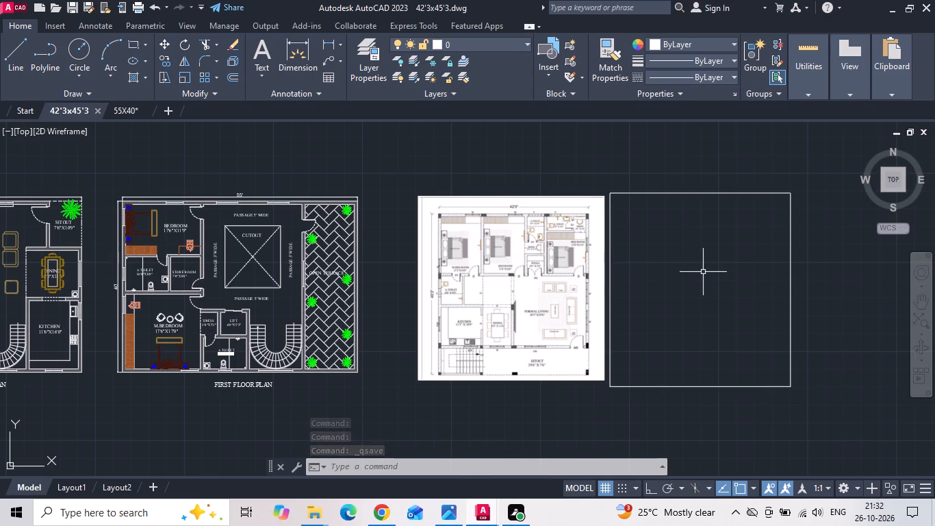
key("ctrl+s")
key("ctrl+s")
key("ctrl+s")
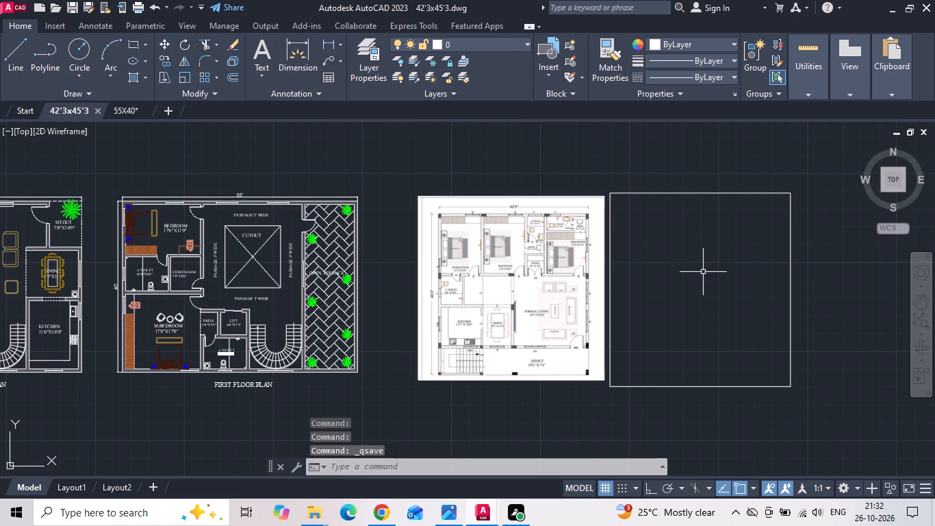
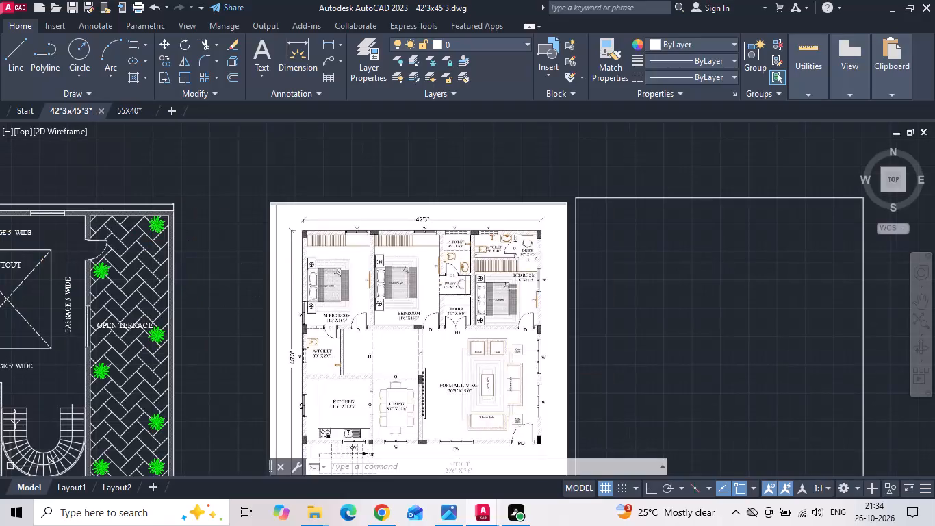
Offset the 42'3" by 45'3" rectangle 9" inward to form the outer wall thickness.
scroll(518, 256, "up", 1)
type("o 9")
key("space")
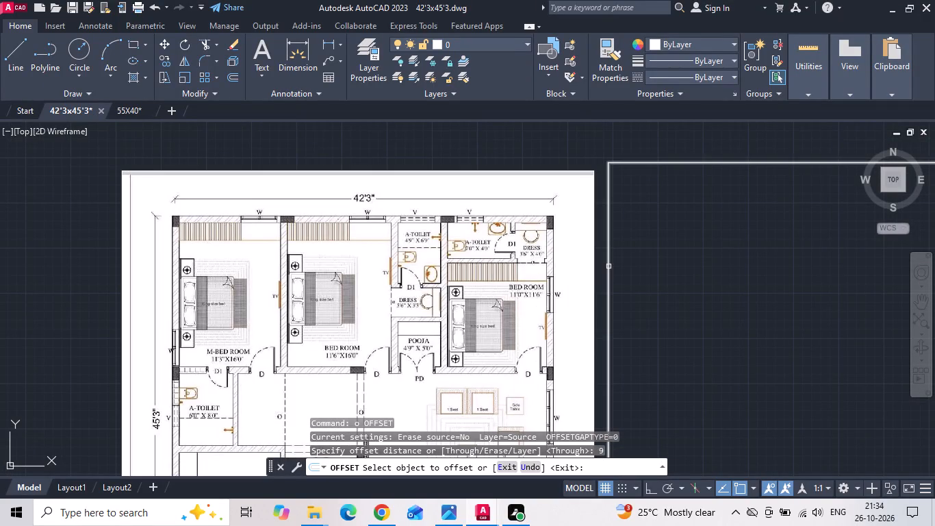
left_click_drag(609, 266, 663, 250)
left_click(689, 240)
Explode the inner rectangle of the outer wall into separate lines.
key("x")
key("space")
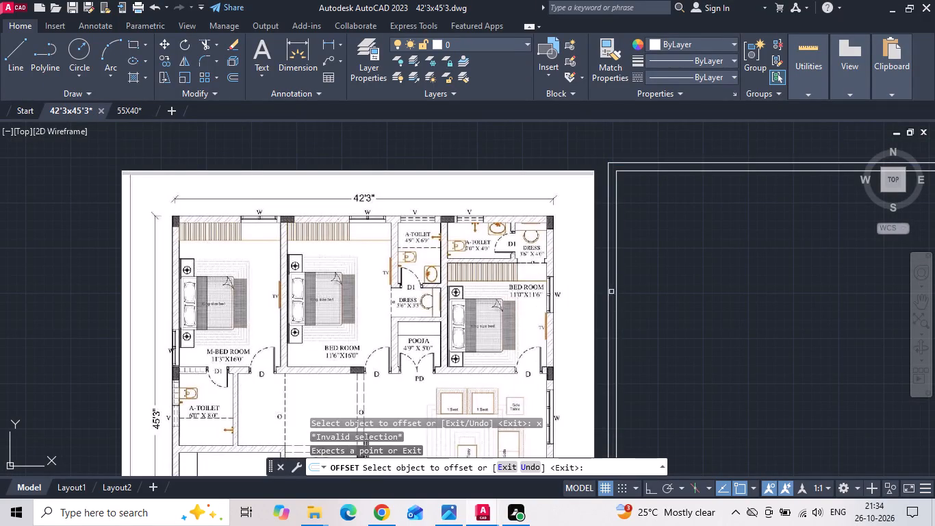
key("Escape")
left_click(617, 307)
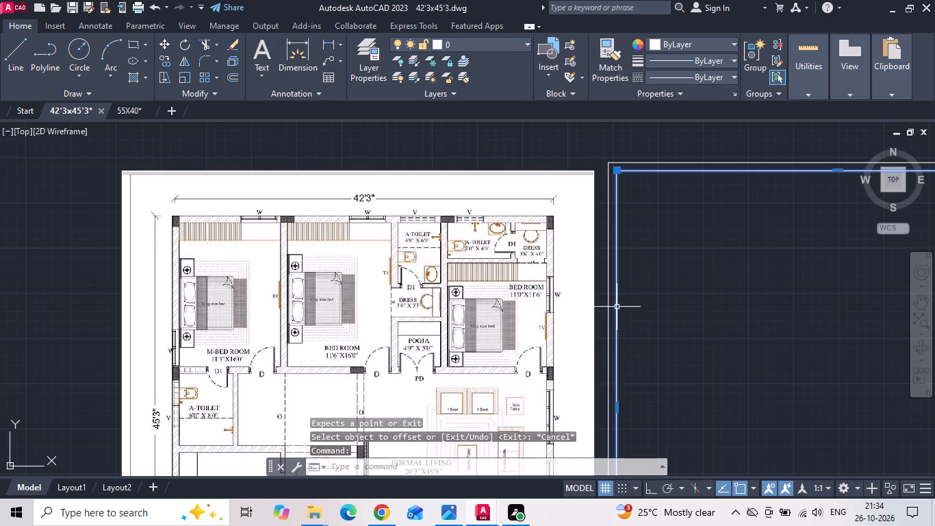
type("x")
key("space")
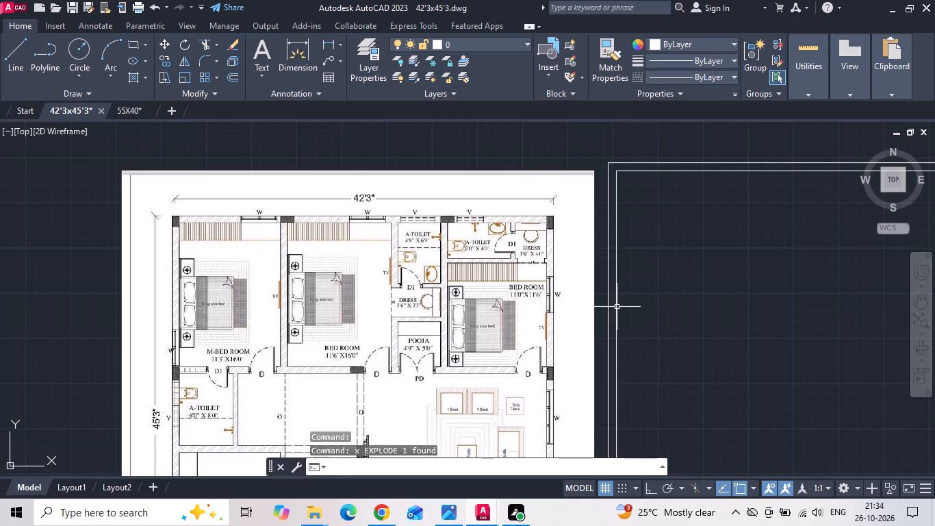
Offset the inner line of the west outer wall 11'3" into the plan to mark the master bedroom width.
middle_click_drag(476, 280, 539, 296)
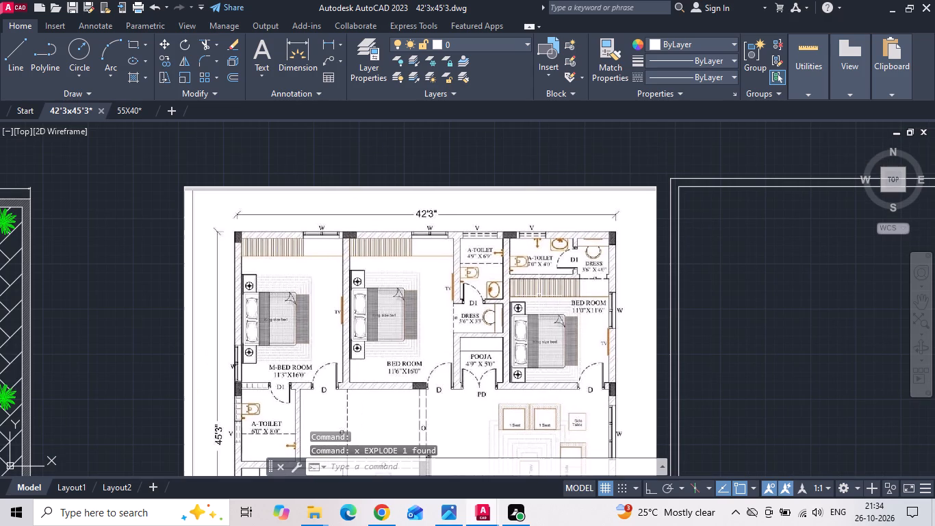
scroll(352, 260, "up", 1)
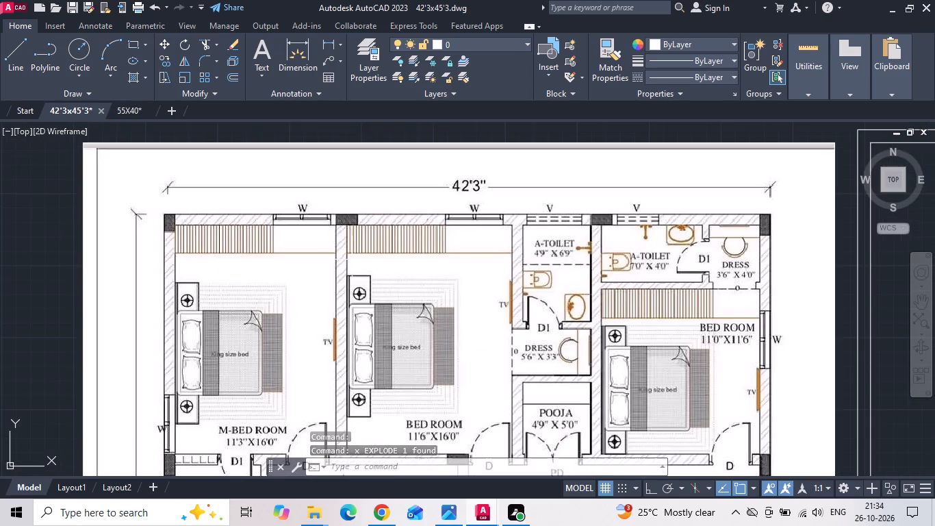
scroll(356, 273, "down", 1)
middle_click_drag(312, 288, 346, 285)
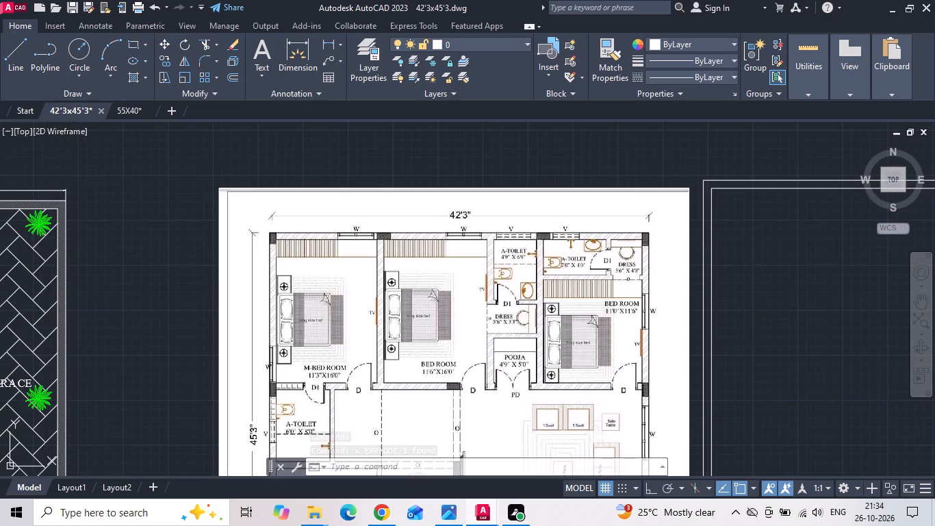
type("o 11'3")
key("space")
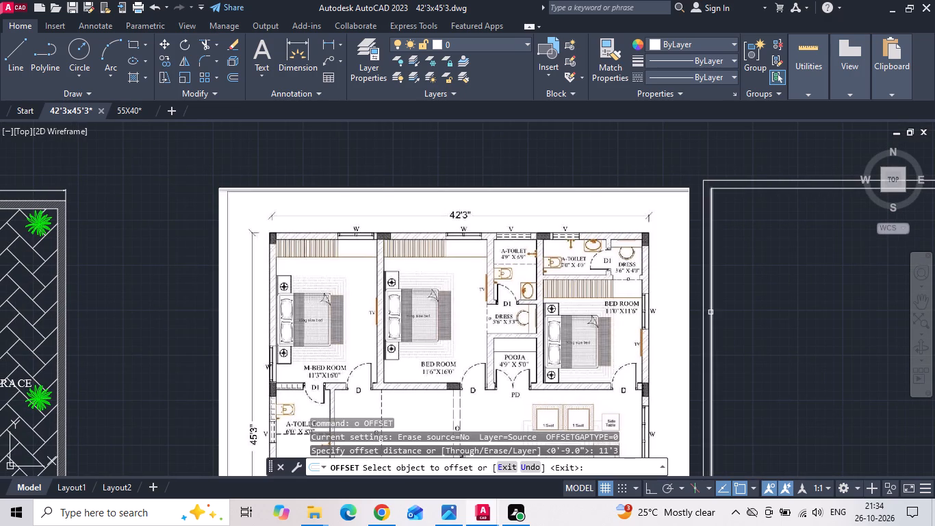
left_click_drag(710, 312, 723, 312)
left_click(743, 312)
middle_click_drag(740, 310, 674, 297)
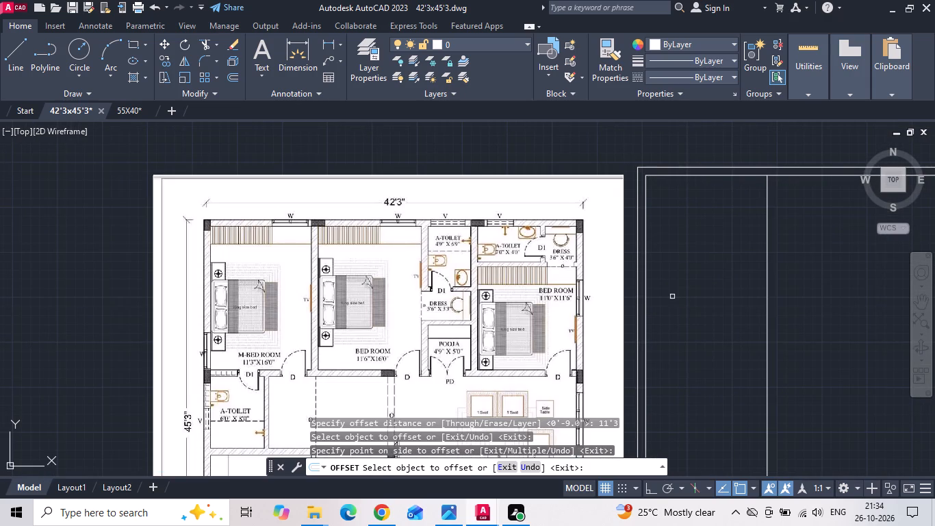
key("Escape")
Offset the master bedroom's east line 9" eastward to give that partition wall its thickness.
type("o 9")
key("space")
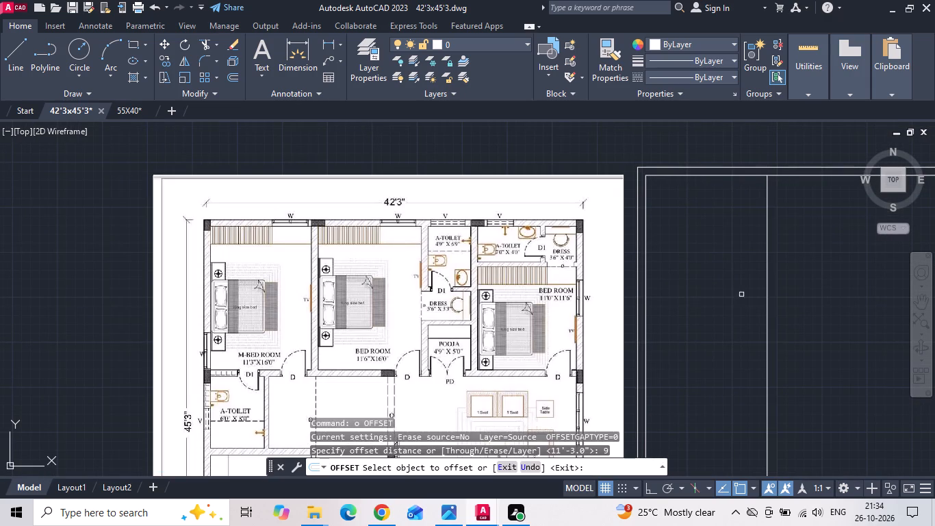
left_click_drag(767, 297, 776, 299)
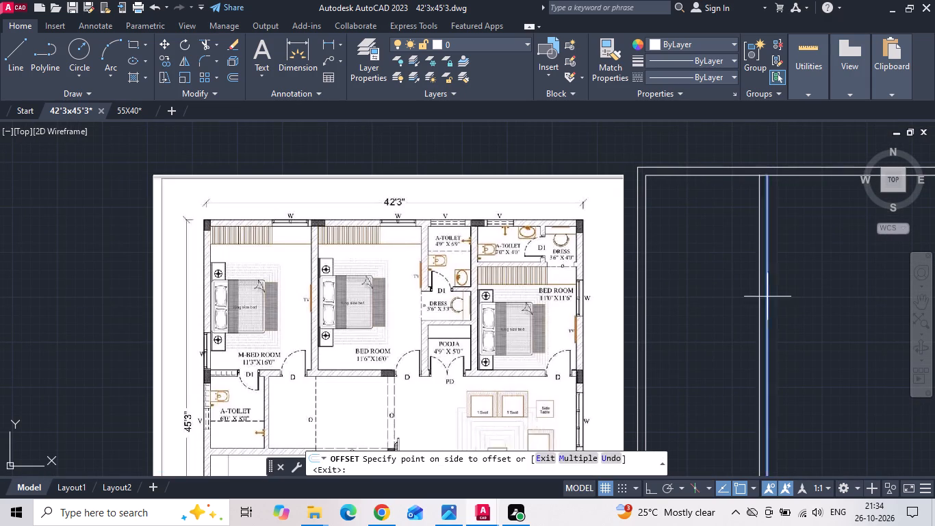
left_click_drag(776, 299, 782, 299)
left_click(794, 293)
key("Escape")
Offset the east face of the first partition wall 11'6" eastward to mark the middle bedroom width.
key("o")
key("space")
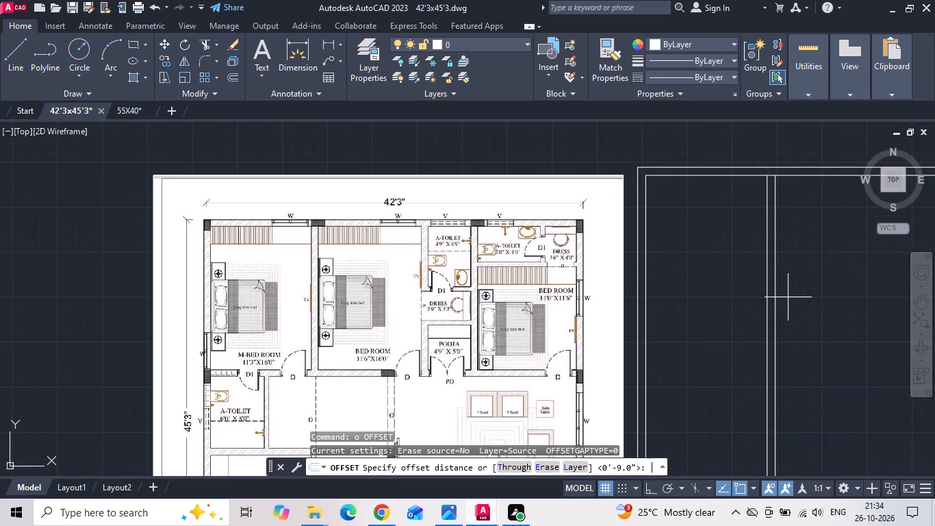
type("11")
type("'6")
key("space")
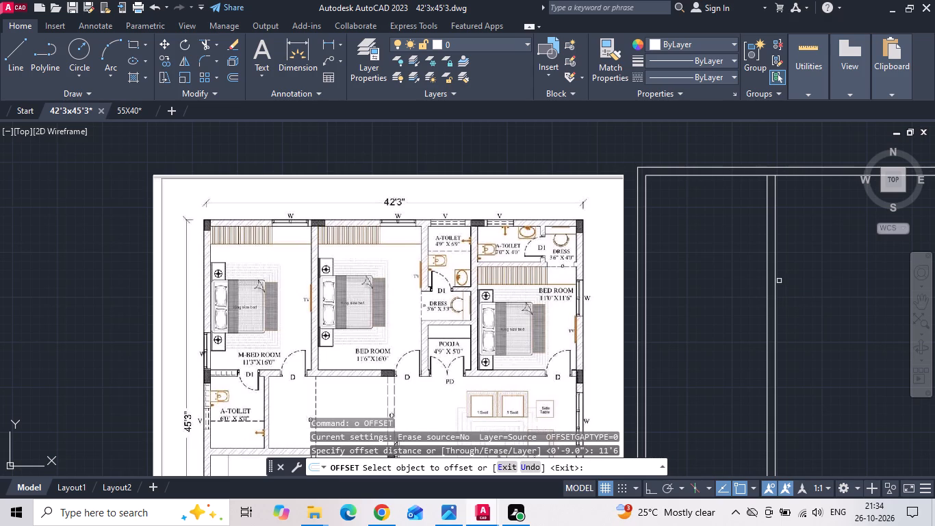
left_click(777, 272)
left_click(792, 276)
middle_click_drag(810, 273, 737, 272)
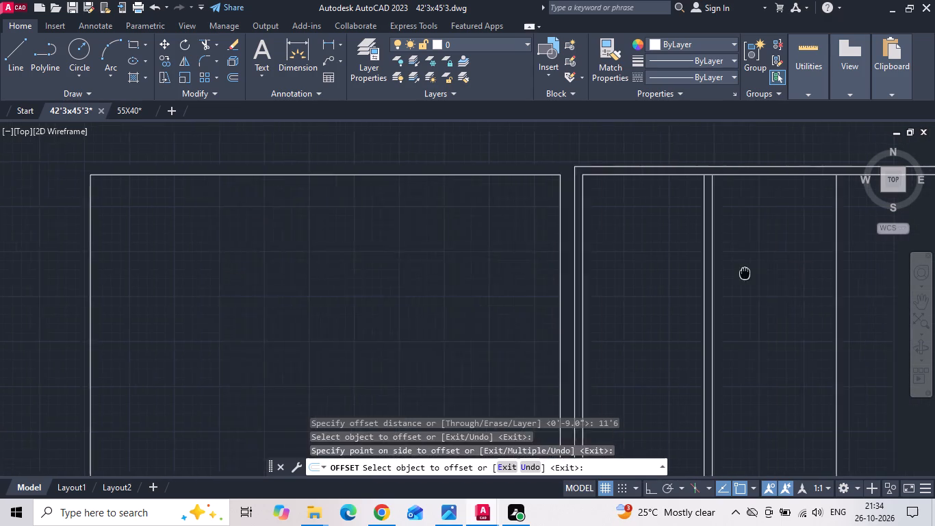
middle_click_drag(737, 272, 672, 288)
key("Escape")
Offset the middle bedroom's east line 9" eastward to form the second partition wall.
type("o 9")
key("space")
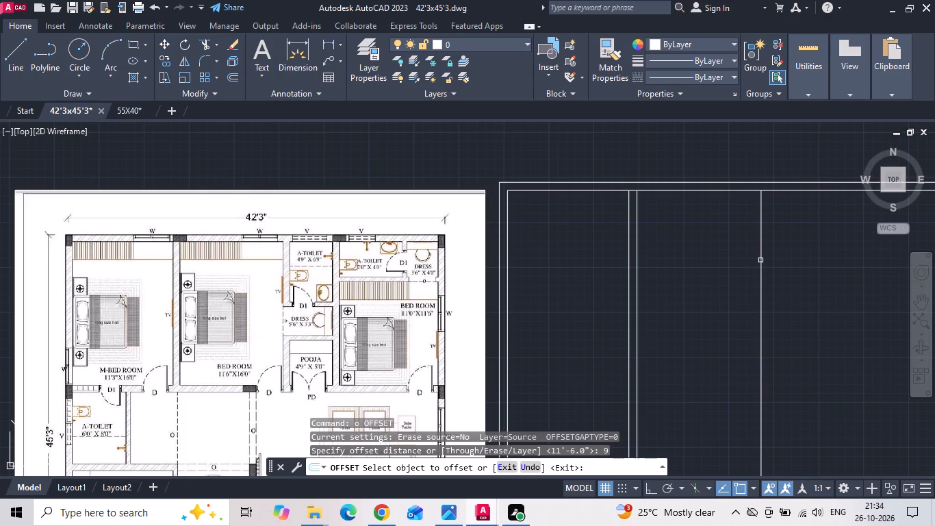
left_click_drag(760, 260, 773, 260)
left_click(778, 258)
middle_click_drag(769, 272, 658, 283)
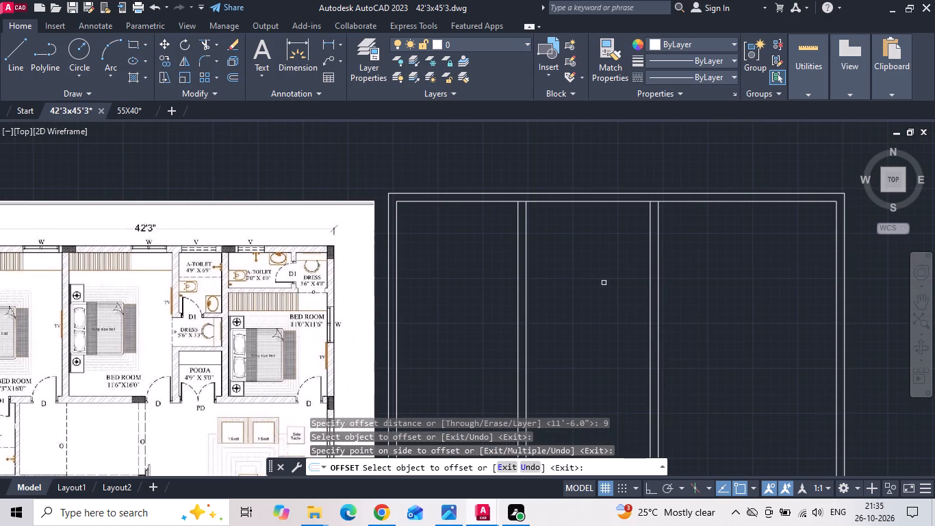
scroll(207, 282, "up", 2)
middle_click_drag(212, 286, 466, 271)
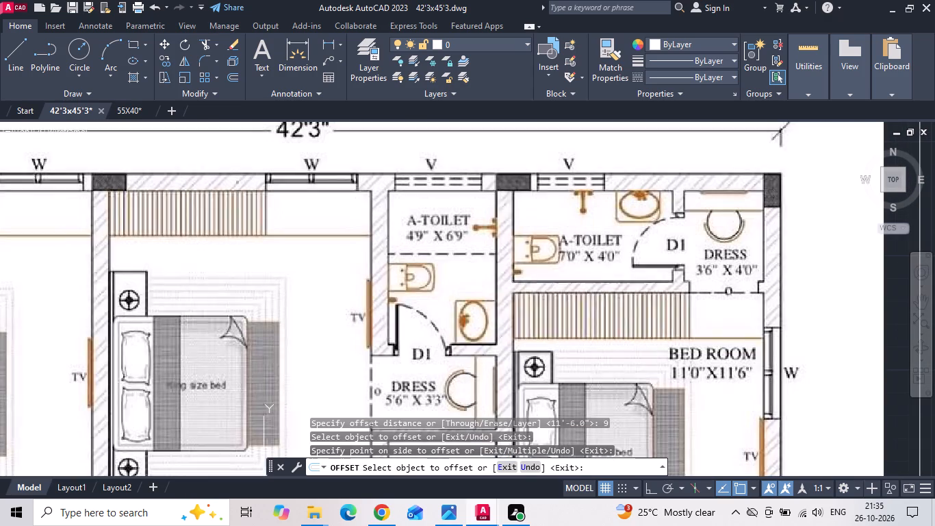
scroll(311, 261, "down", 1)
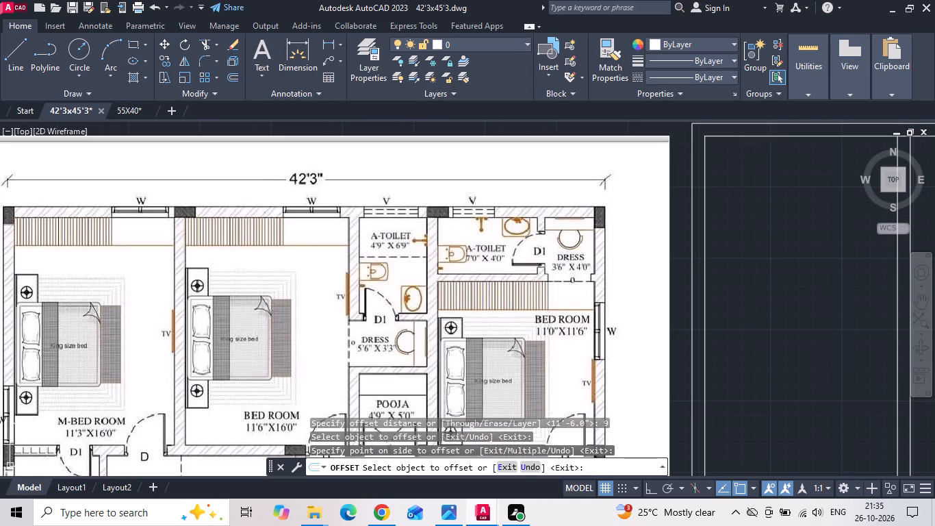
middle_click_drag(695, 276, 452, 279)
middle_click_drag(827, 278, 485, 309)
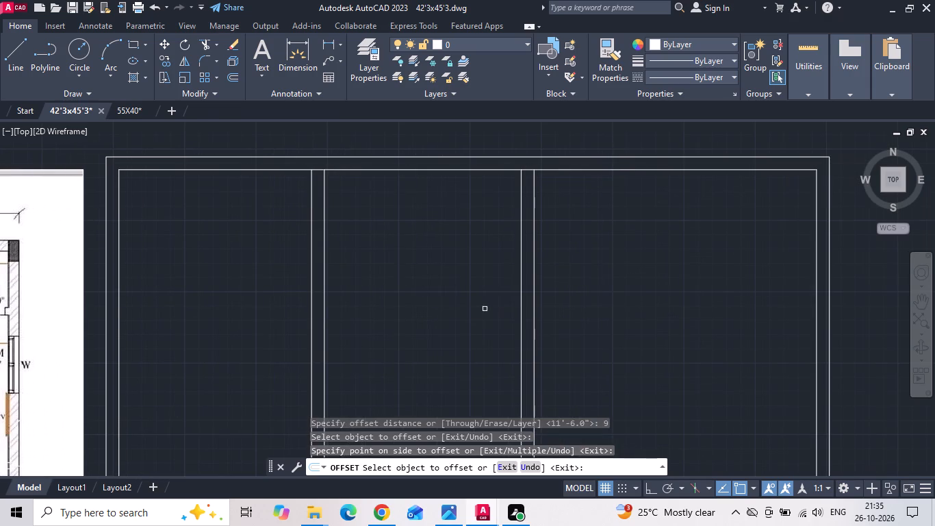
key("Escape")
Offset the east face of the second partition wall 4'9" eastward to mark the attached toilet width.
key("o")
key("space")
type("4'")
type("9")
key("space")
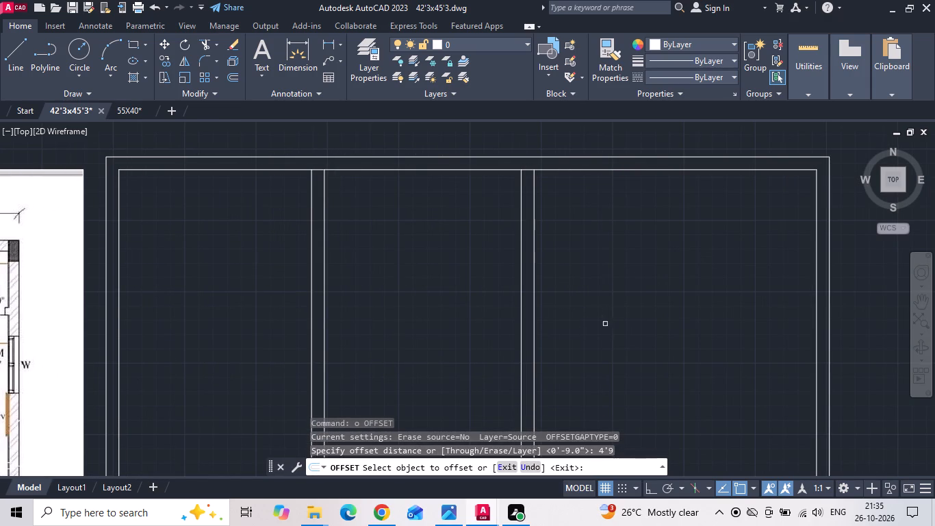
left_click(536, 249)
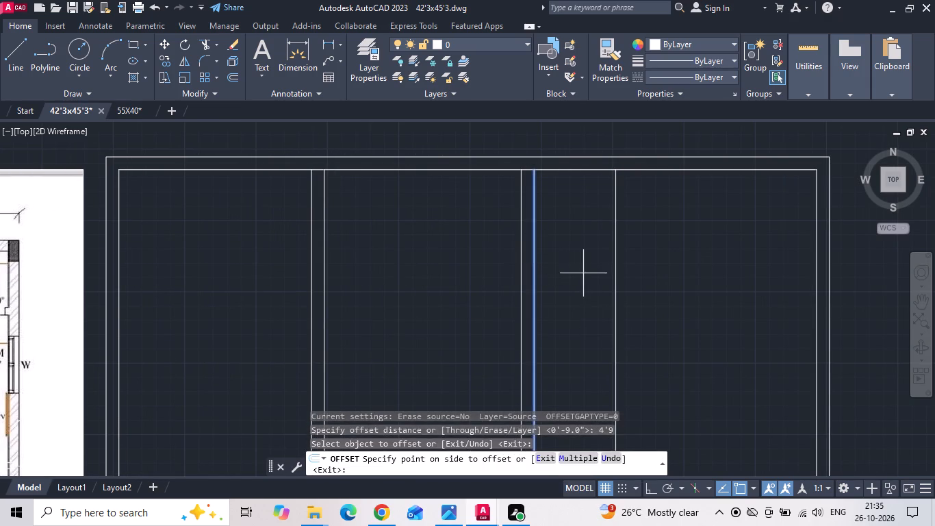
left_click(583, 273)
key("Escape")
Offset the attached toilet's east line 9" eastward to form the third partition wall.
type("o 9")
key("space")
scroll(592, 287, "down", 2)
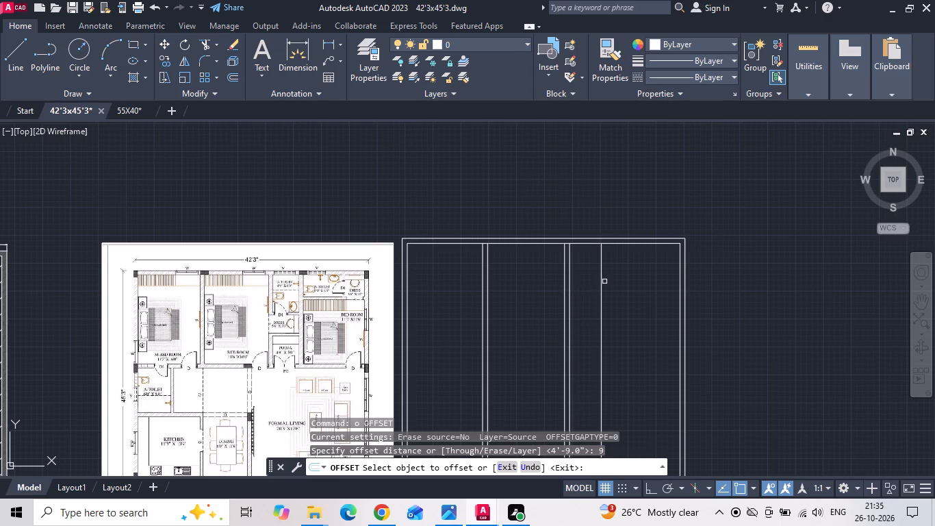
left_click(604, 281)
left_click_drag(603, 284, 609, 284)
left_click(626, 282)
key("Escape")
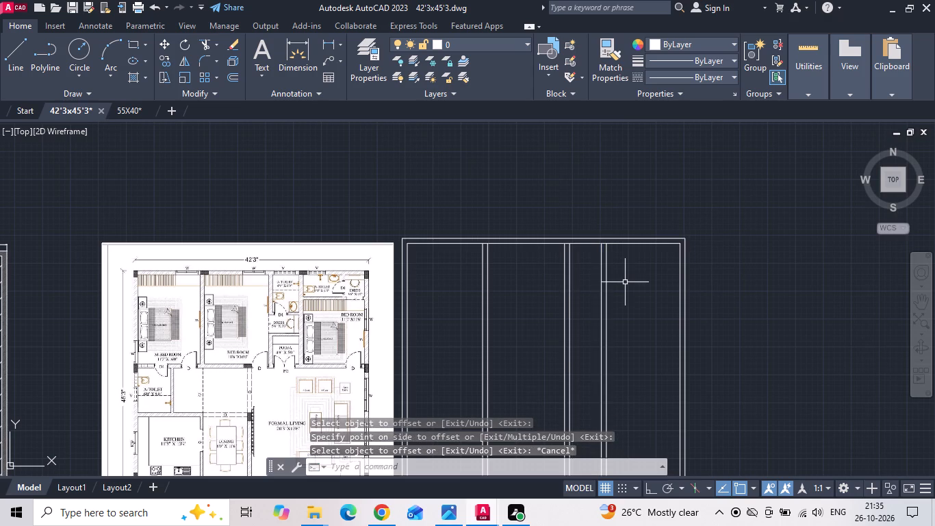
Offset the inner line of the north outer wall 16' down into the plan to mark the bedroom length.
type("o 1")
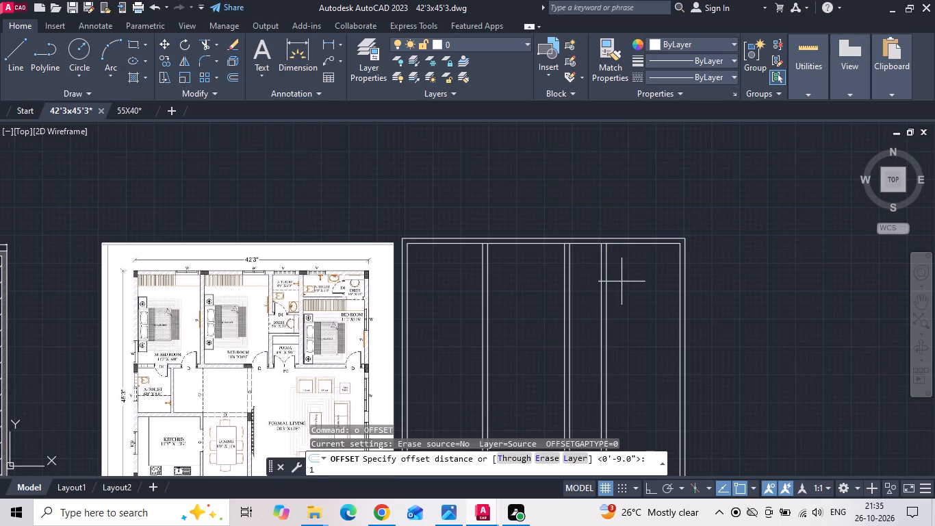
key("6")
key("apostrophe")
key("Return")
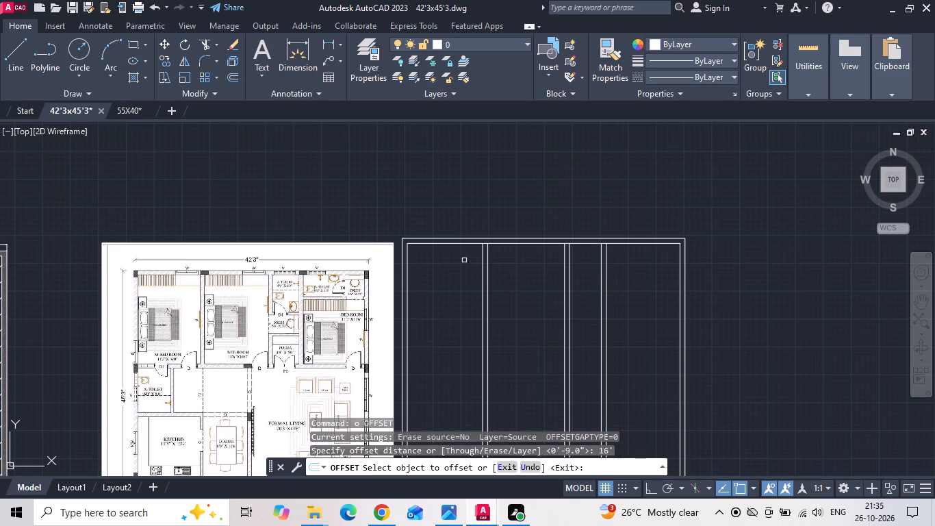
left_click(466, 245)
left_click(457, 299)
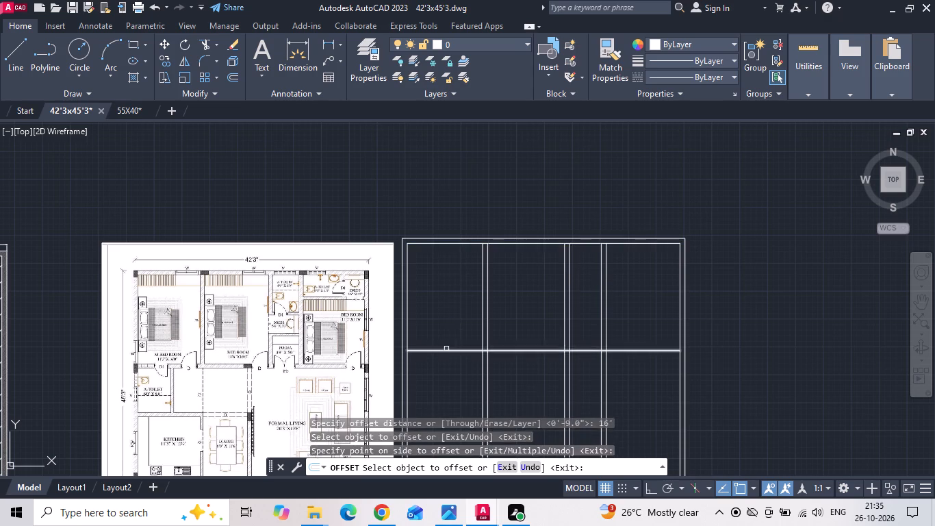
scroll(441, 348, "up", 2)
middle_click_drag(454, 351, 601, 329)
scroll(602, 329, "down", 1)
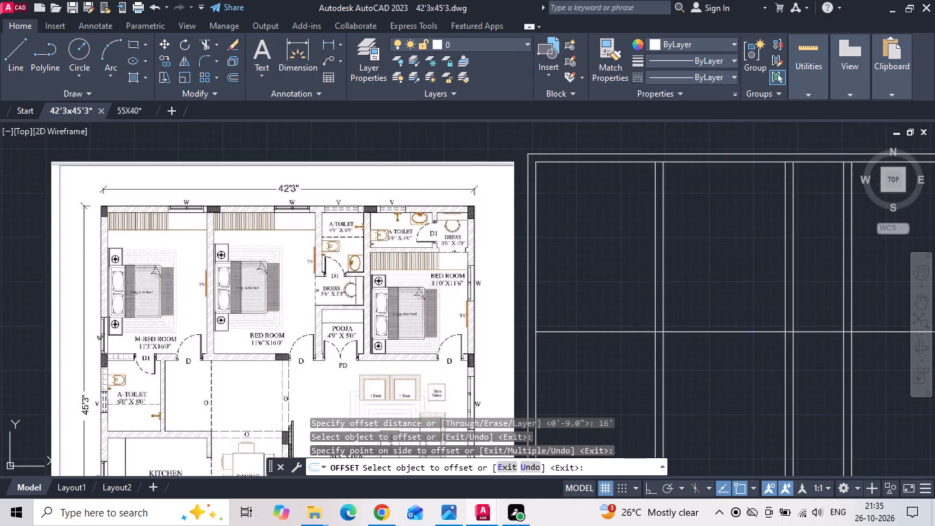
scroll(311, 323, "up", 1)
key("Escape")
Offset the horizontal line at the bedrooms' south end 9" downward to form the cross wall.
type("o 9")
key("space")
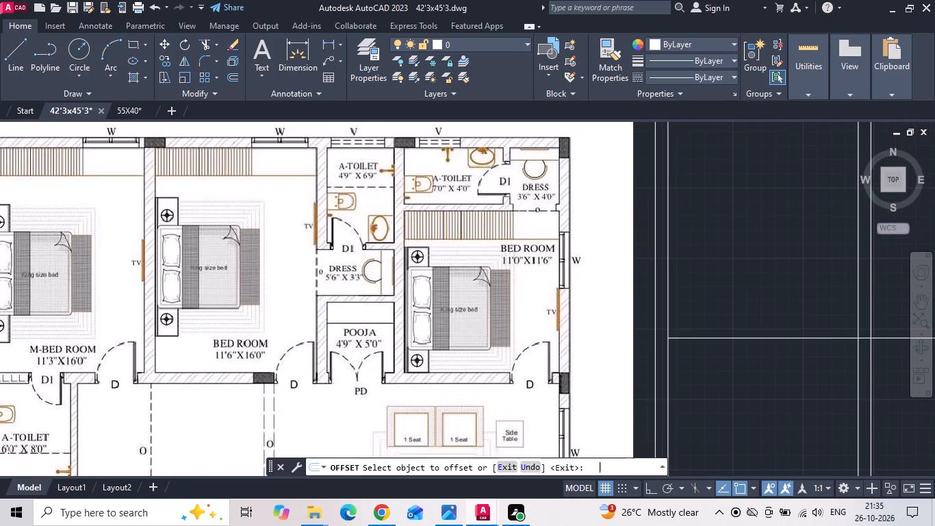
scroll(456, 331, "down", 1)
double_click(597, 337)
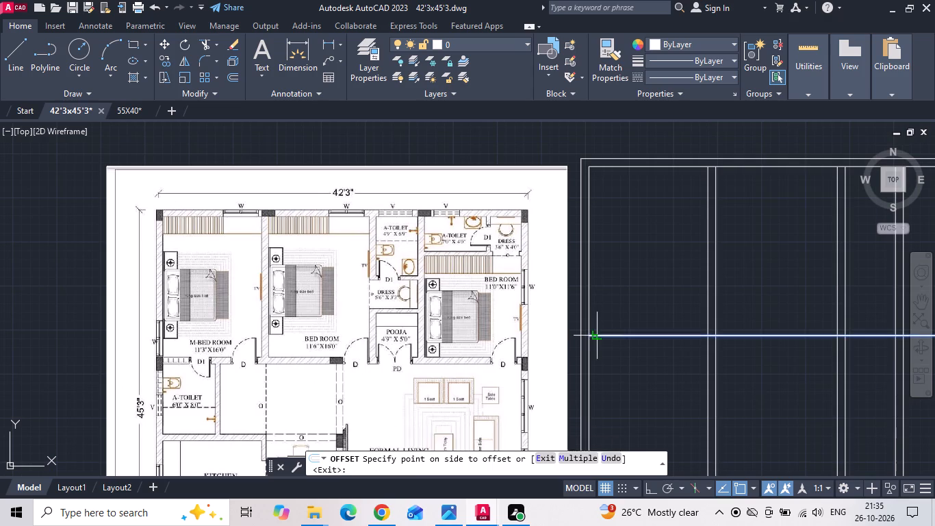
left_click(604, 362)
middle_click_drag(608, 341, 626, 273)
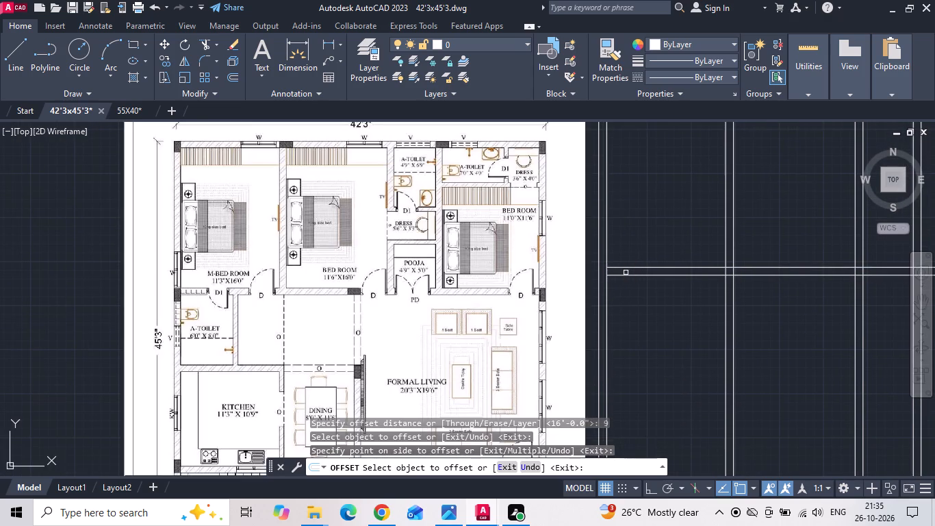
key("Escape")
Offset the lower line of the horizontal cross wall 8' downward to mark the master bedroom toilet's length.
scroll(376, 323, "up", 1)
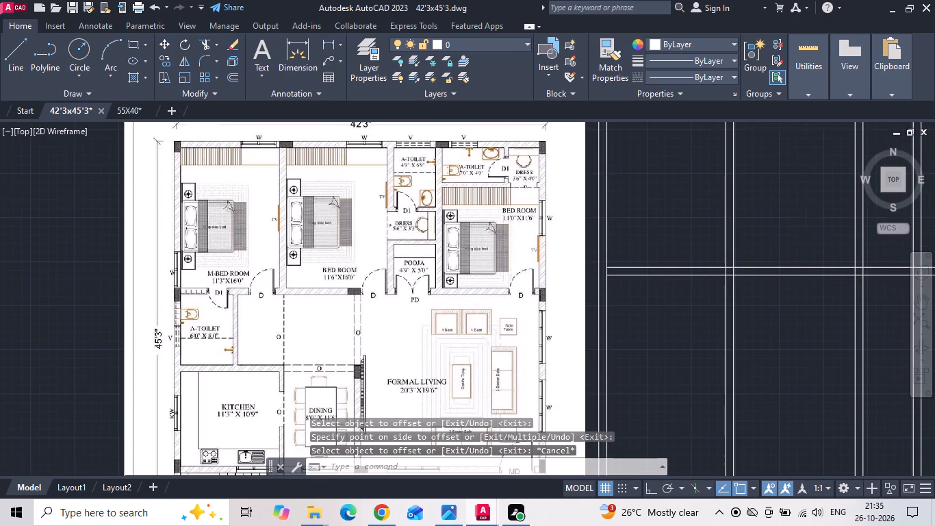
middle_click_drag(382, 323, 574, 301)
type("o")
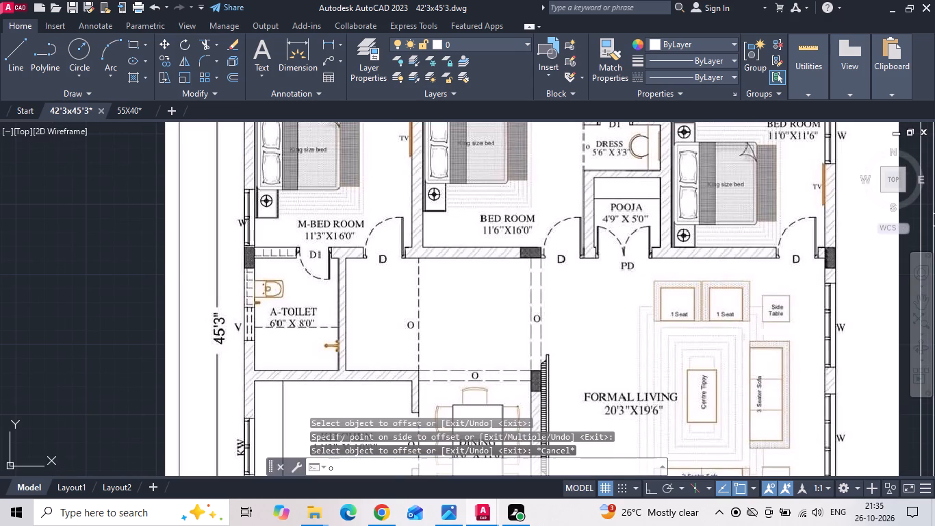
key("space")
type("8'")
key("Return")
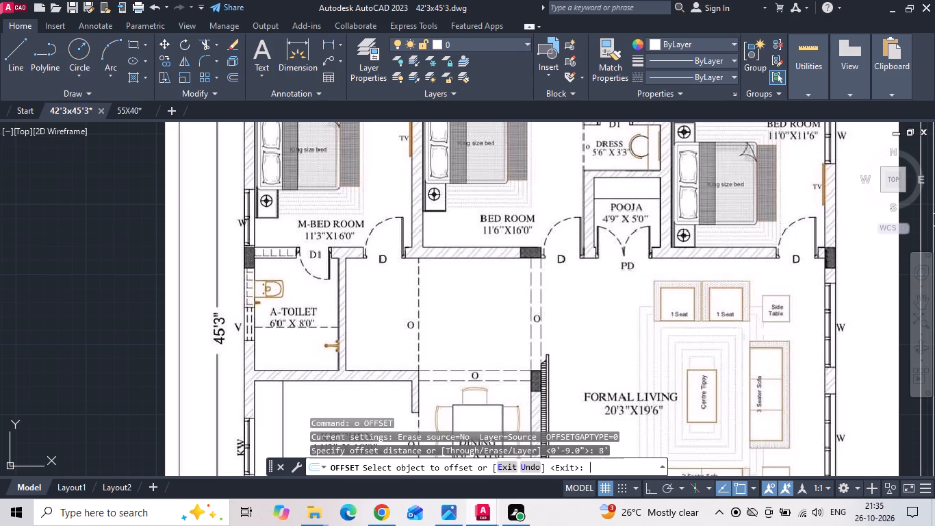
scroll(498, 297, "down", 2)
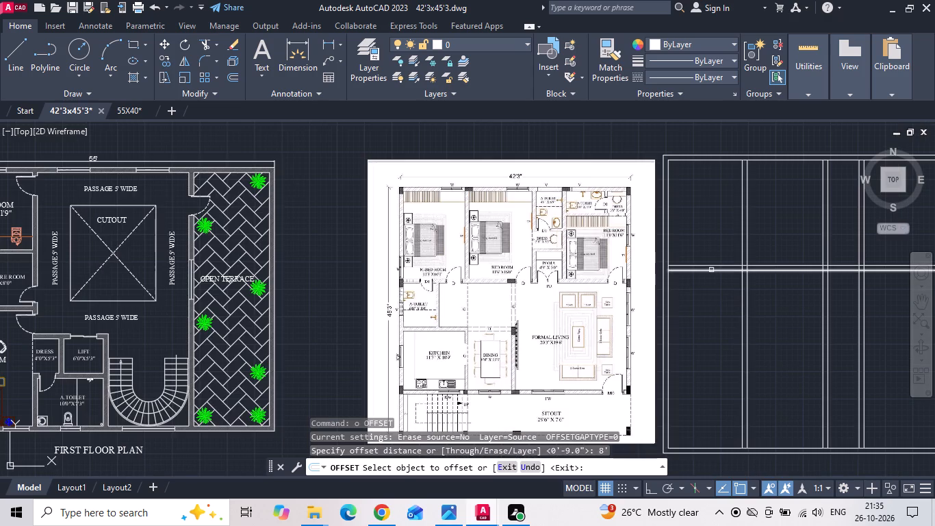
left_click(711, 270)
left_click(711, 311)
scroll(706, 310, "up", 1)
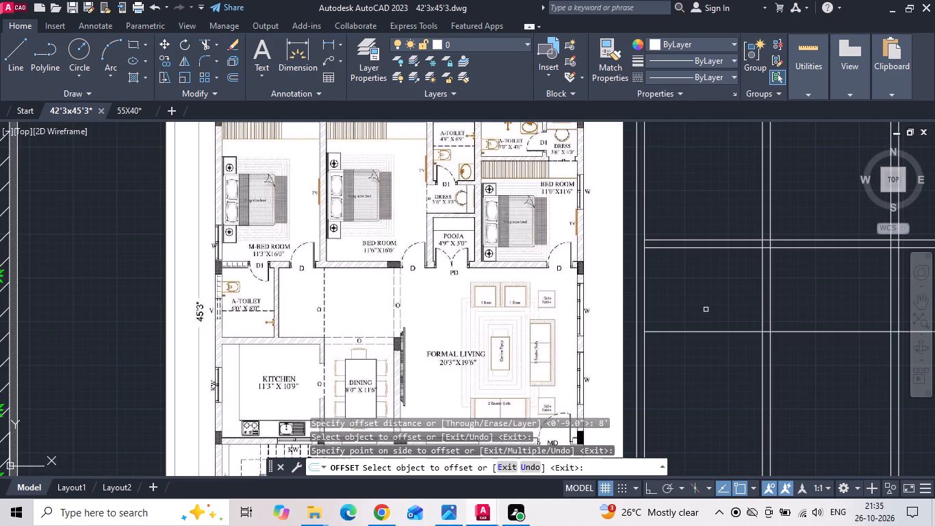
Offset the line at the master bedroom toilet's south end 9" downward to form the toilet's south wall.
key("Escape")
key("o")
key("space")
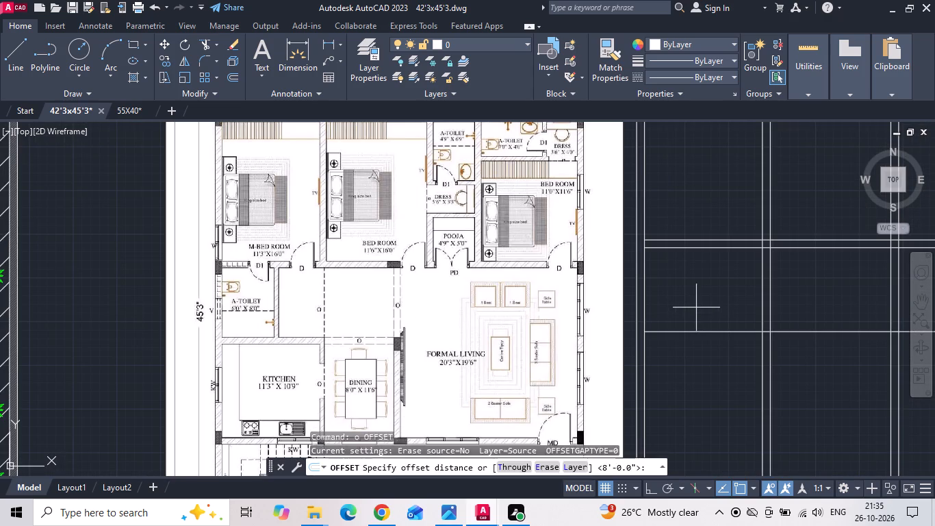
type("9")
key("space")
left_click_drag(685, 331, 685, 332)
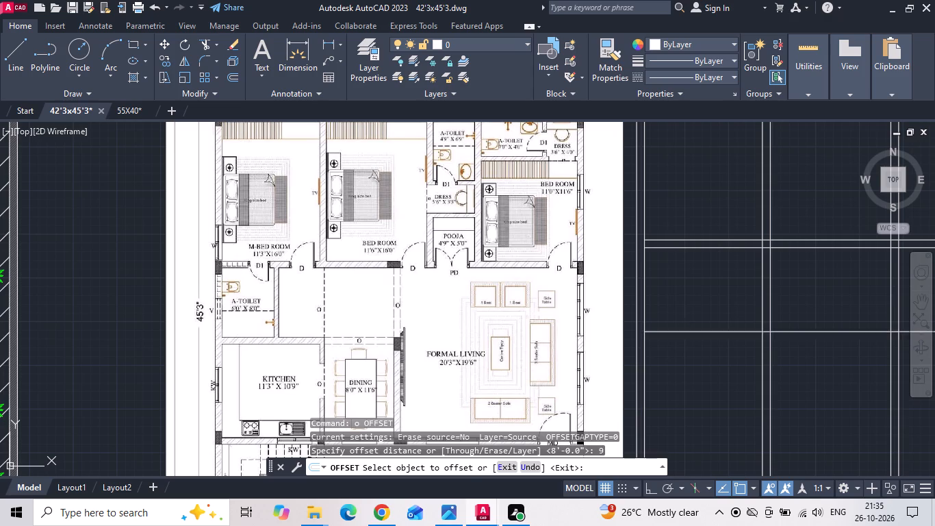
left_click_drag(685, 332, 681, 348)
left_click(676, 357)
key("Escape")
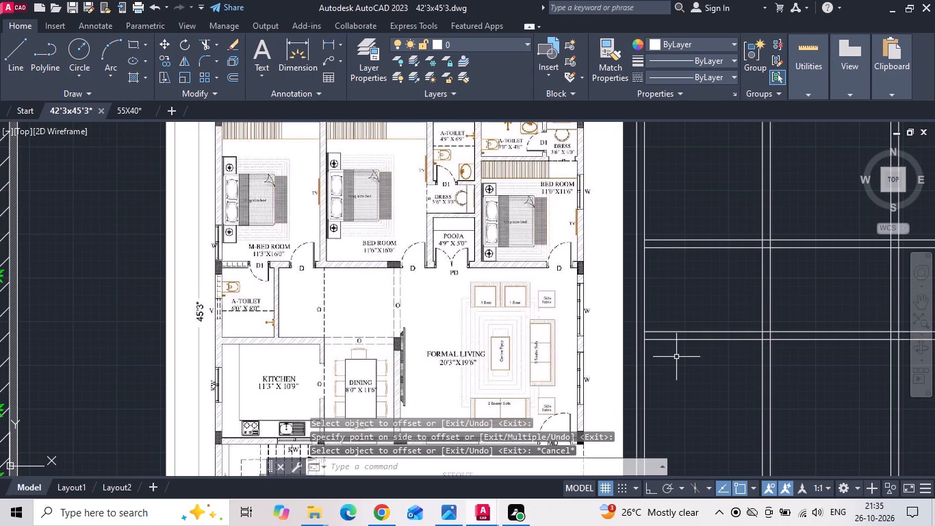
key("Escape")
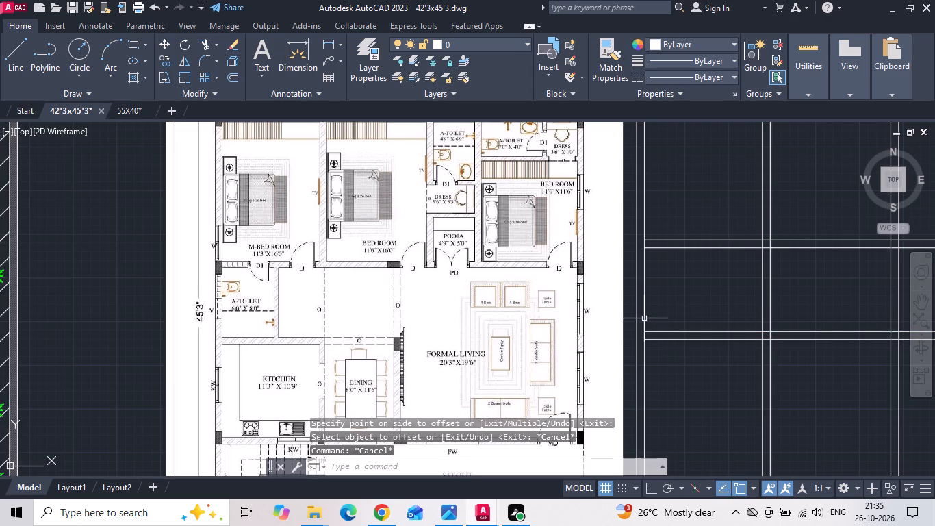
Save the drawing.
key("ctrl+s")
key("ctrl+s")
Offset the lower line of the toilet's south wall 10'9" downward to mark the kitchen's length.
scroll(509, 308, "down", 2)
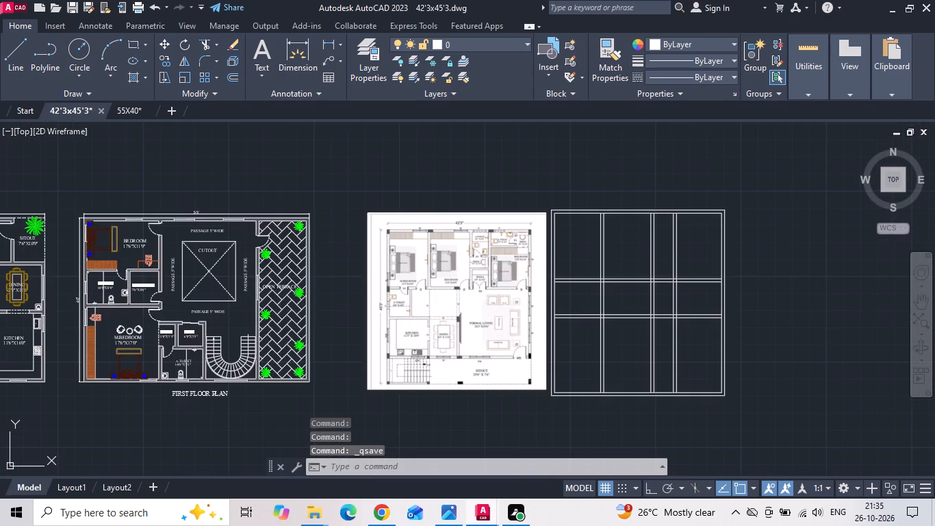
scroll(519, 342, "up", 2)
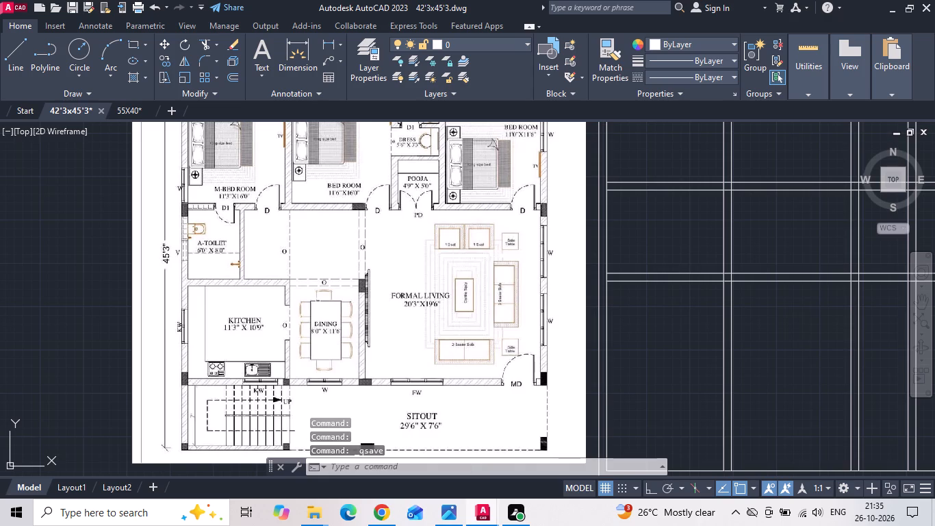
type("o 10'")
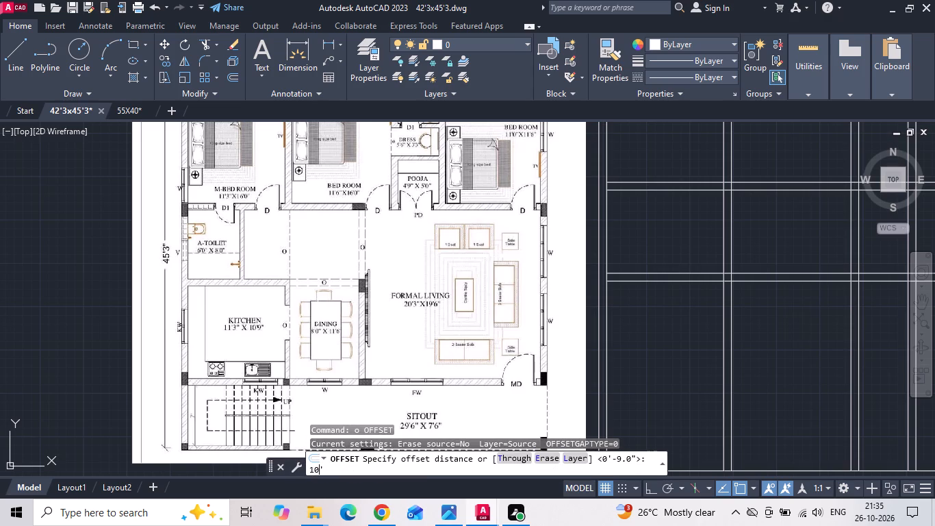
key("9")
key("space")
scroll(294, 229, "down", 1)
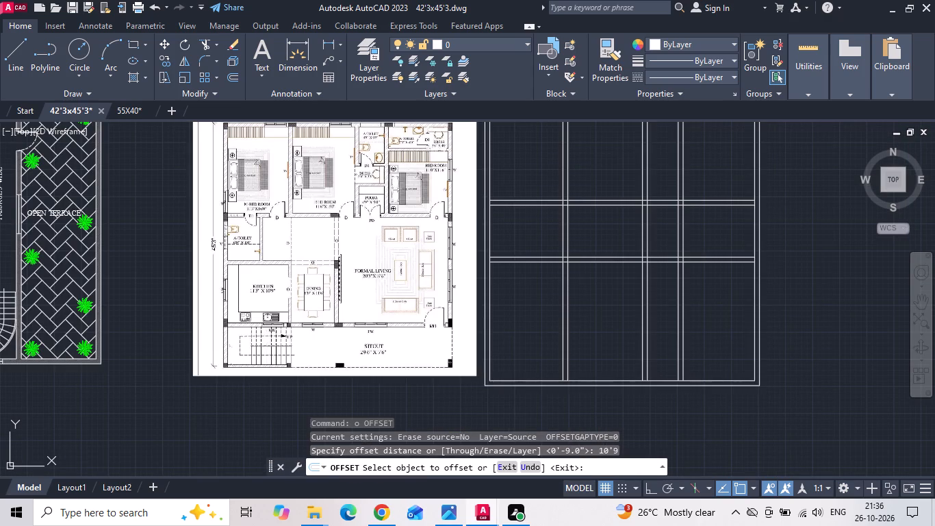
left_click(527, 260)
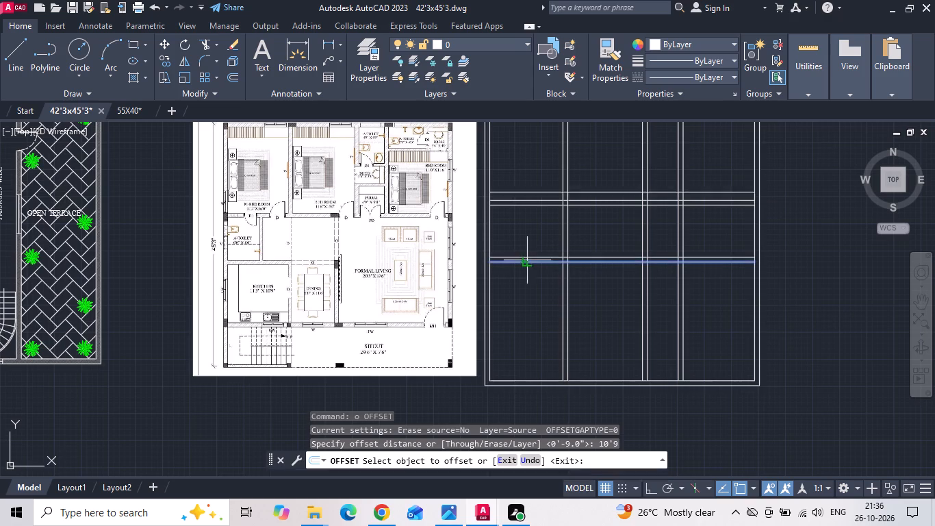
left_click(518, 308)
key("Escape")
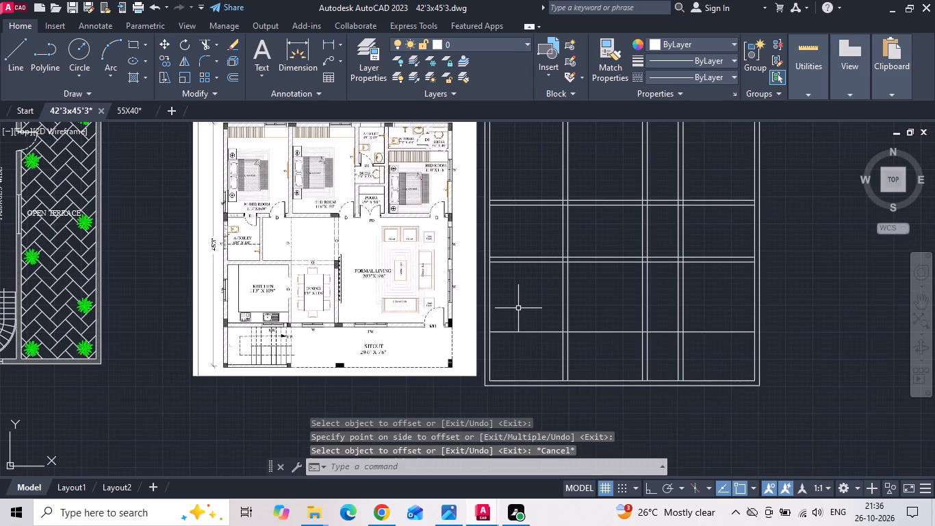
Offset the line at the kitchen's south end 9" downward to form the wall between kitchen and staircase.
key("o")
key("space")
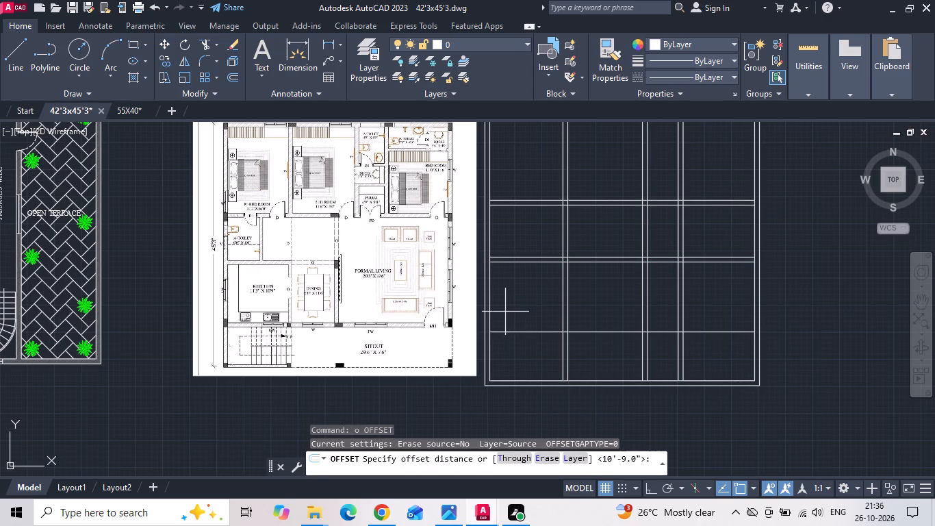
type("9")
key("space")
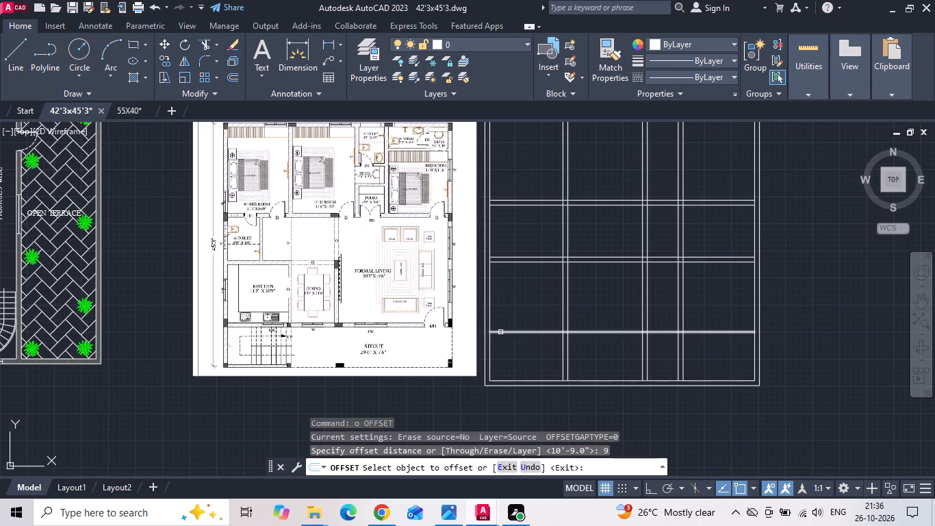
left_click(500, 332)
left_click(498, 351)
scroll(249, 351, "up", 2)
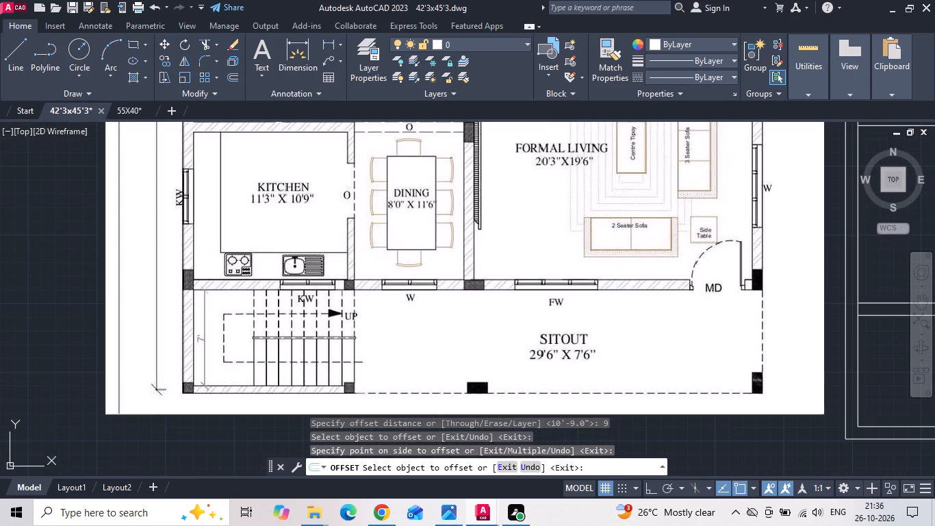
scroll(315, 286, "down", 1)
key("Escape")
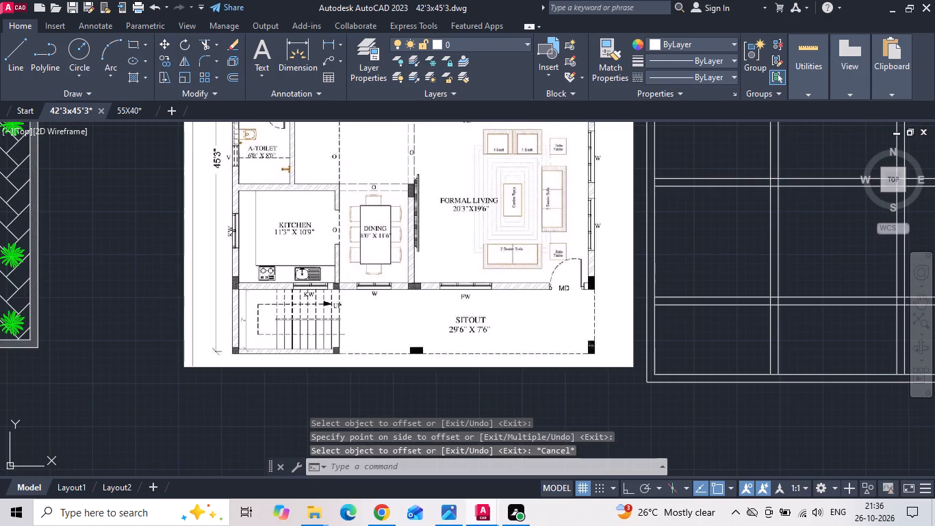
Add a vertical linear dimension across the staircase bay, between the south outer wall's inner line and the kitchen's south wall.
left_click(335, 44)
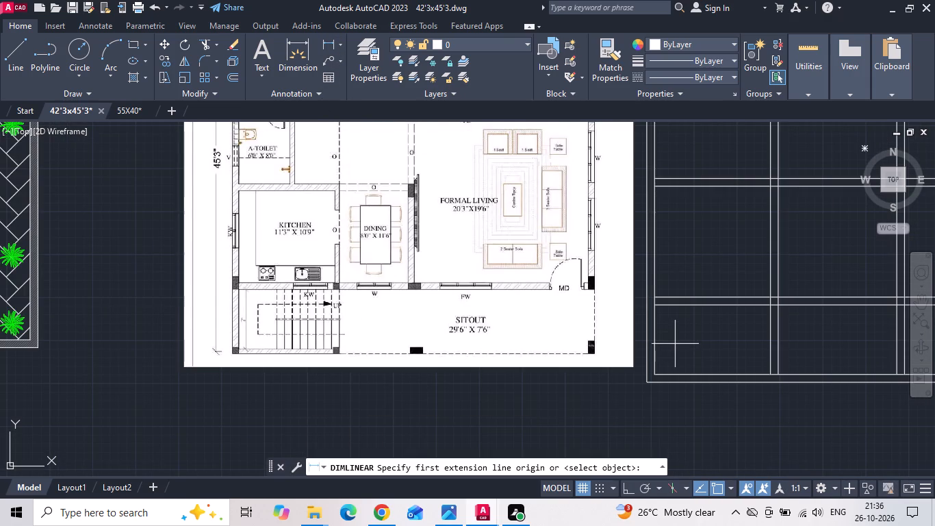
scroll(675, 344, "up", 1)
left_click(678, 390)
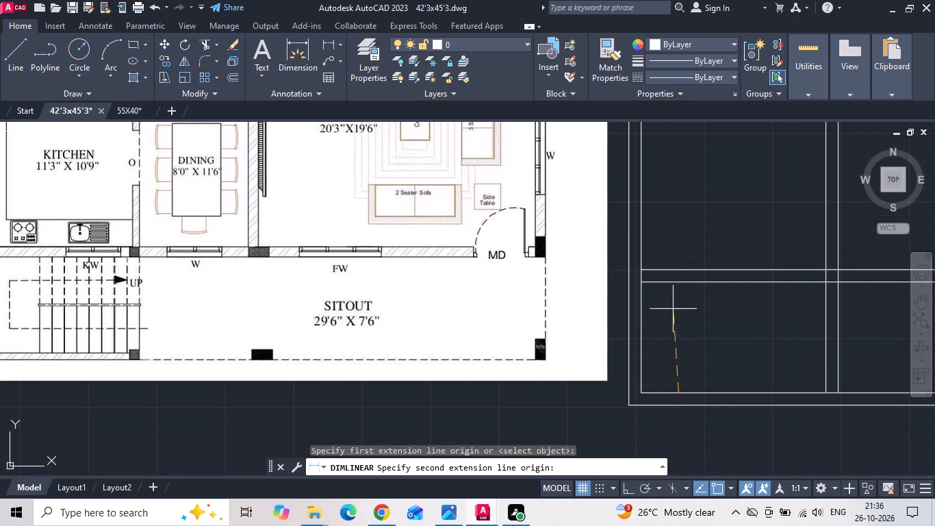
left_click(678, 287)
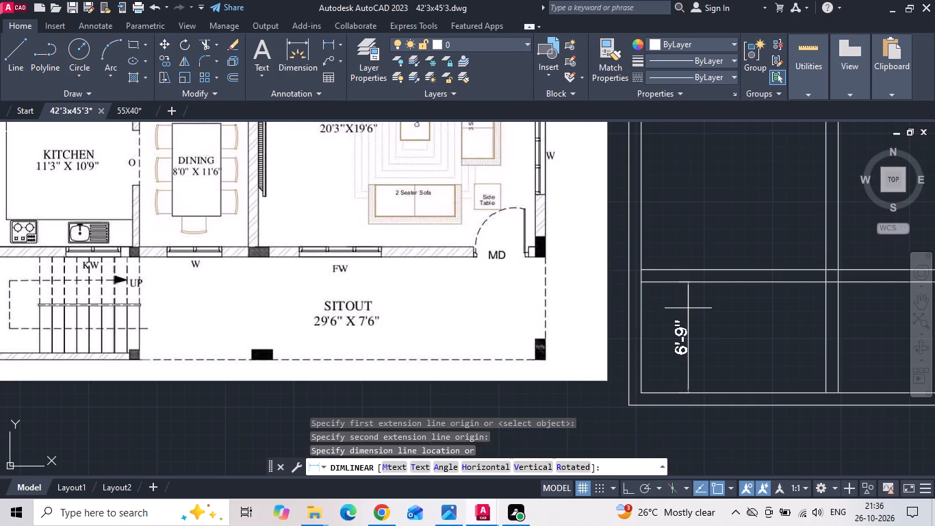
scroll(688, 308, "down", 1)
scroll(691, 312, "up", 1)
left_click(691, 312)
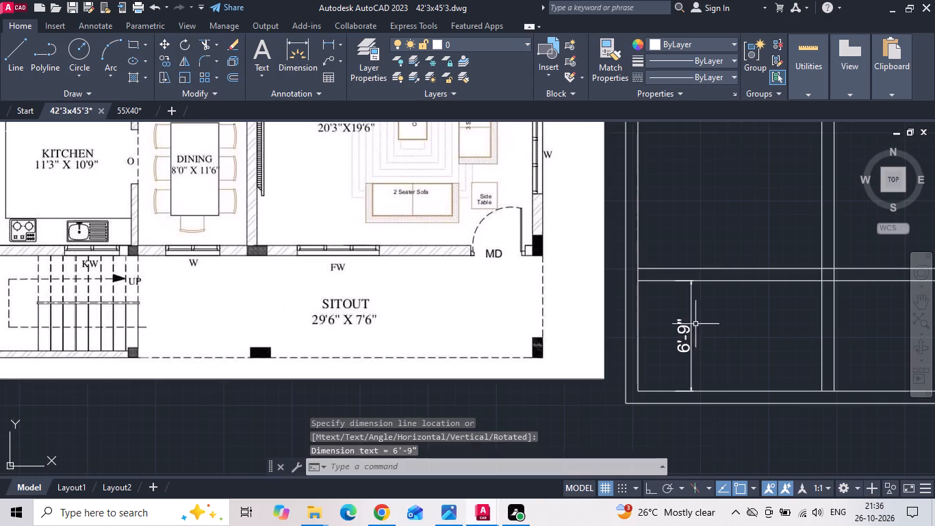
Move the inner line of the south outer wall 3" straight down with Ortho on.
scroll(709, 345, "down", 1)
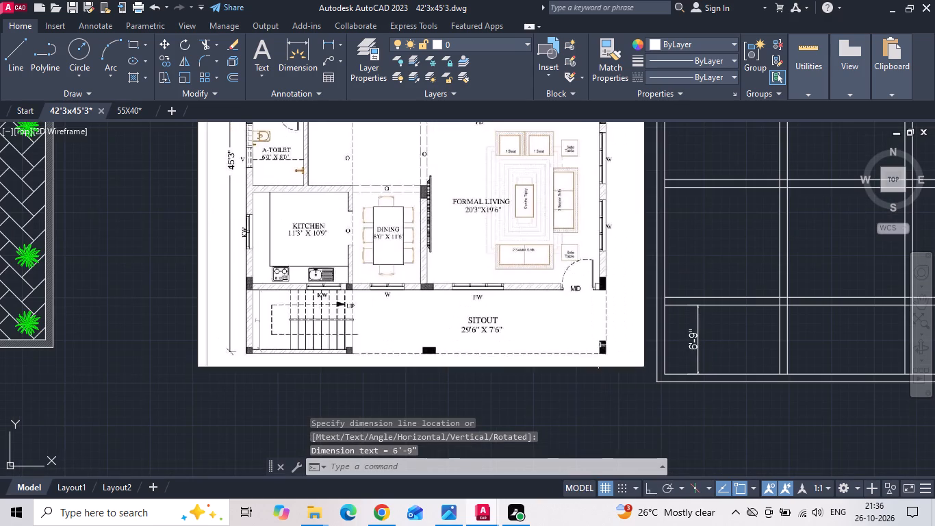
scroll(238, 322, "up", 1)
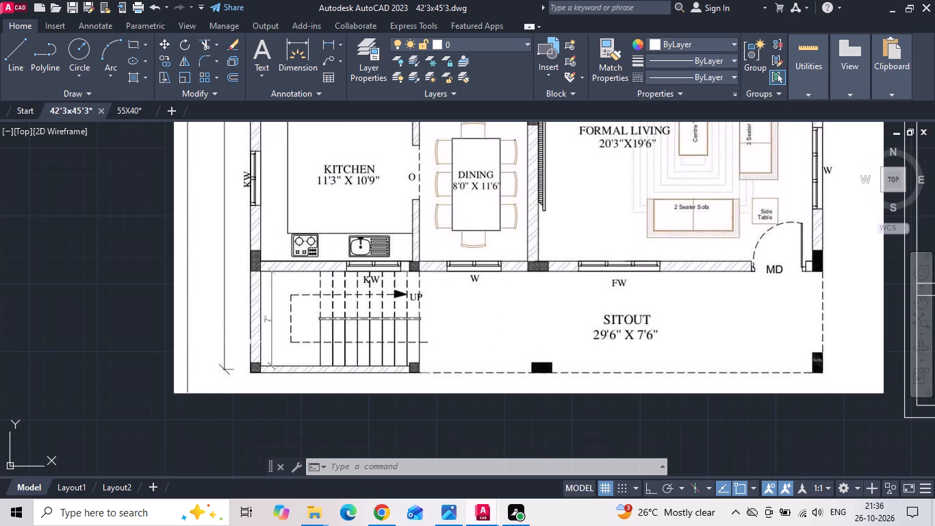
scroll(203, 295, "down", 1)
scroll(678, 360, "up", 1)
middle_click_drag(678, 359, 641, 364)
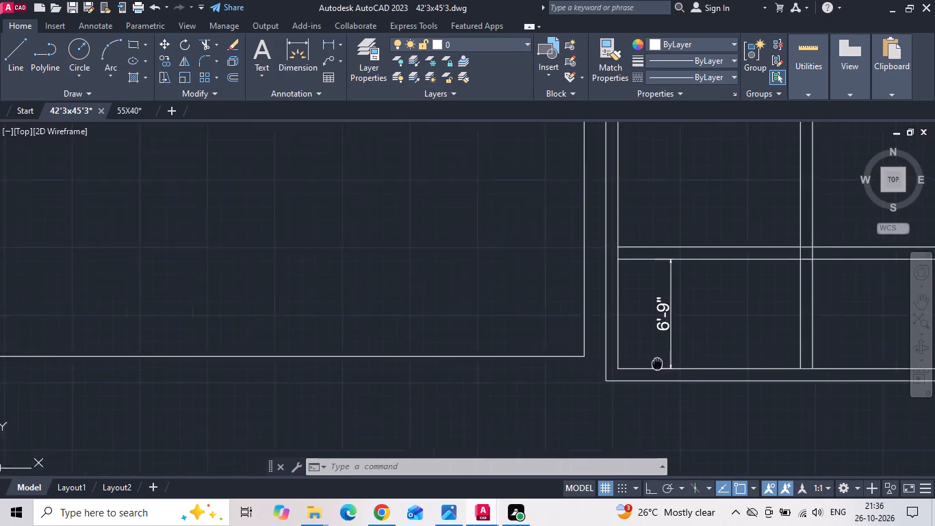
middle_click_drag(641, 364, 579, 365)
left_click(626, 375)
left_click(626, 358)
right_click(626, 357)
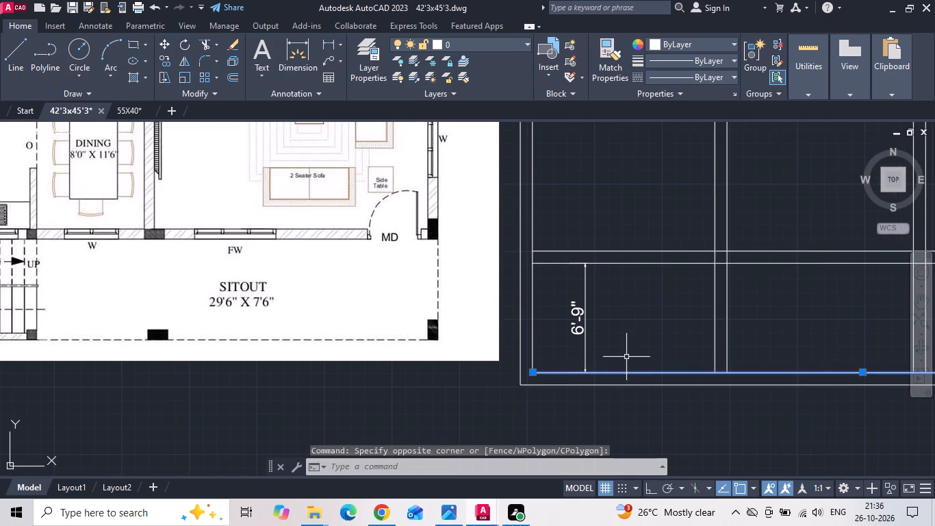
left_click(679, 105)
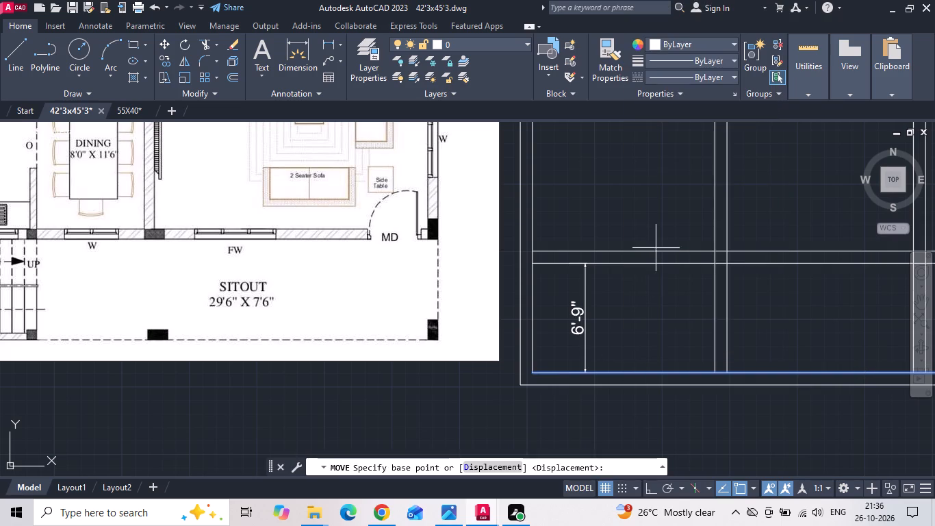
key("F8")
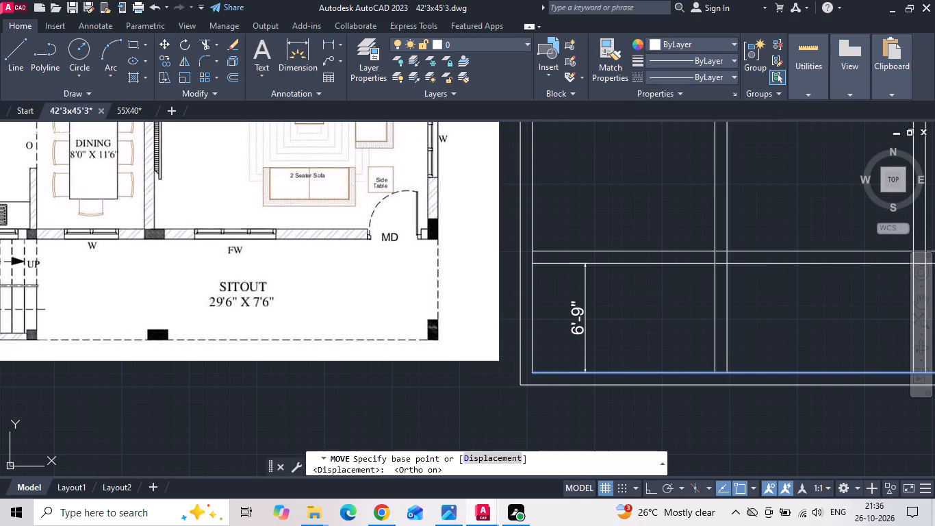
left_click(648, 308)
type("3")
key("space")
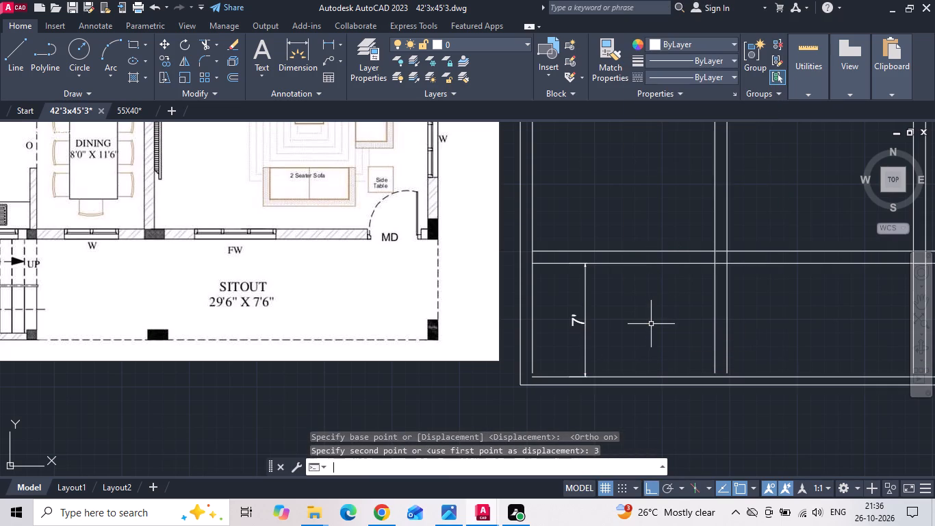
Extend the west outer wall's inner line down to the south outer wall's inner line.
type("ex")
key("space")
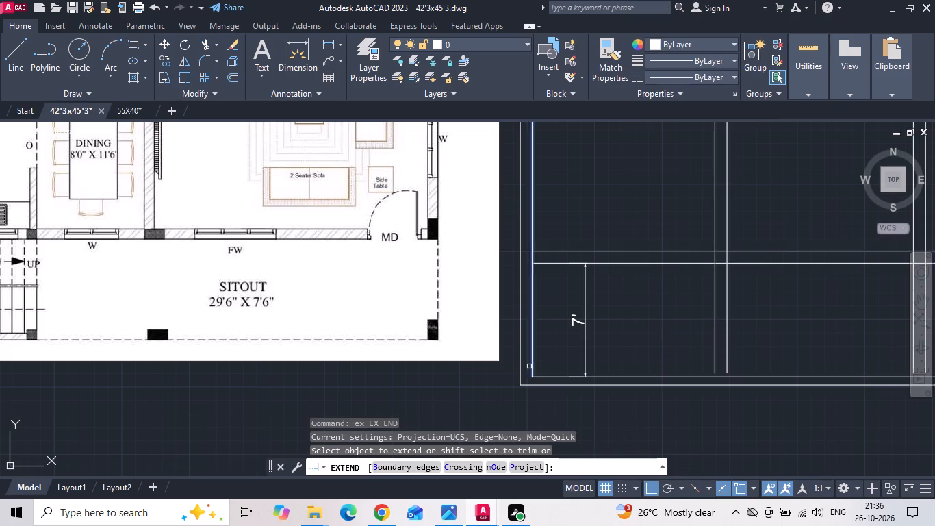
left_click(529, 366)
left_click(539, 372)
key("Escape")
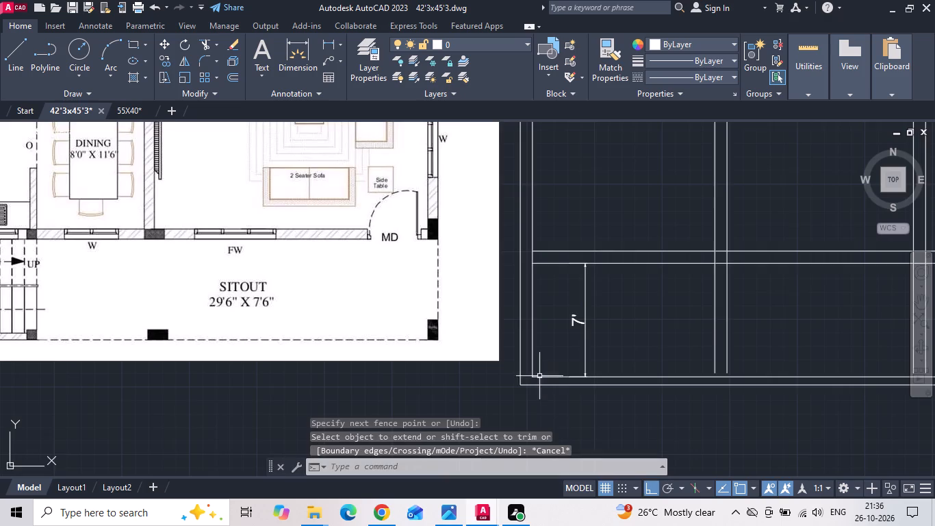
Trim all vertical partition lines between the bedrooms' south cross wall and the toilet's south wall.
scroll(543, 387, "down", 3)
scroll(556, 383, "up", 2)
scroll(556, 383, "down", 1)
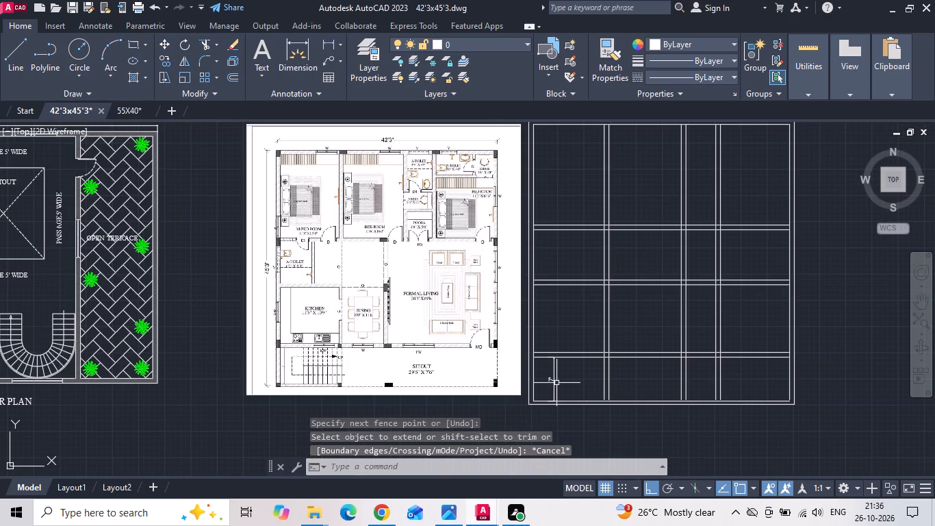
key("t")
type("r")
key("space")
key("space")
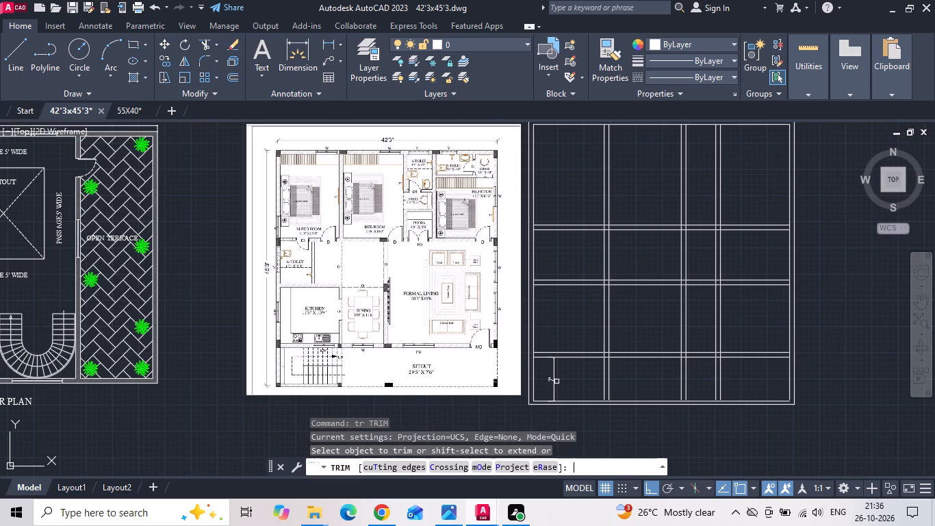
left_click(573, 262)
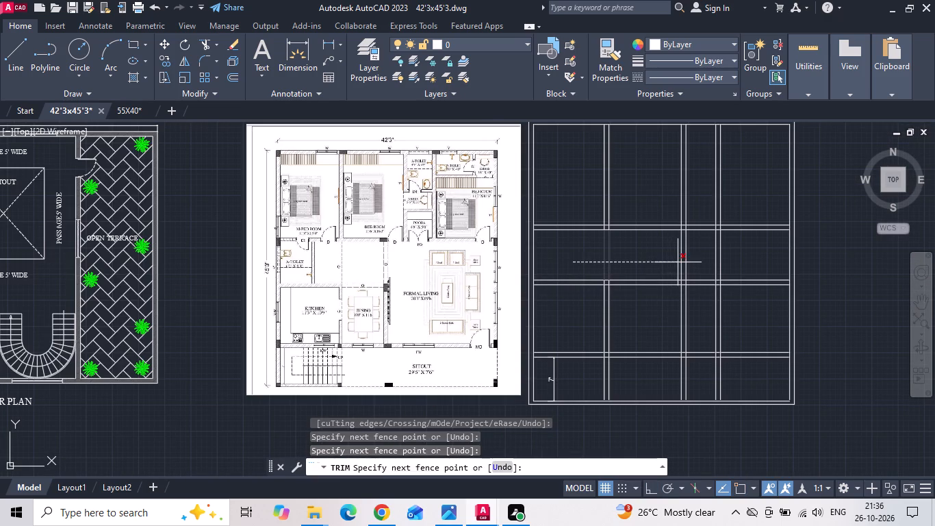
left_click(735, 262)
Trim the two eastern pairs of vertical partition lines below the kitchen's south wall to clear the sitout.
scroll(372, 294, "up", 2)
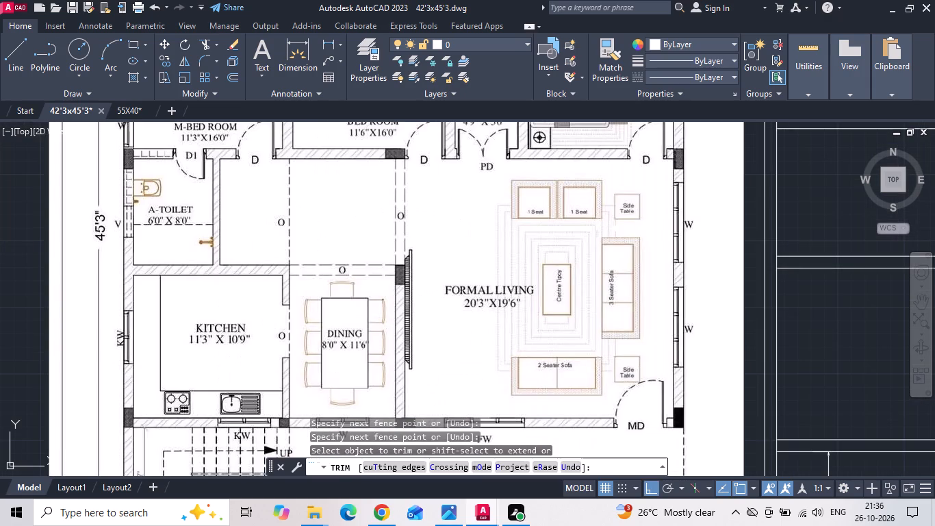
scroll(397, 284, "down", 1)
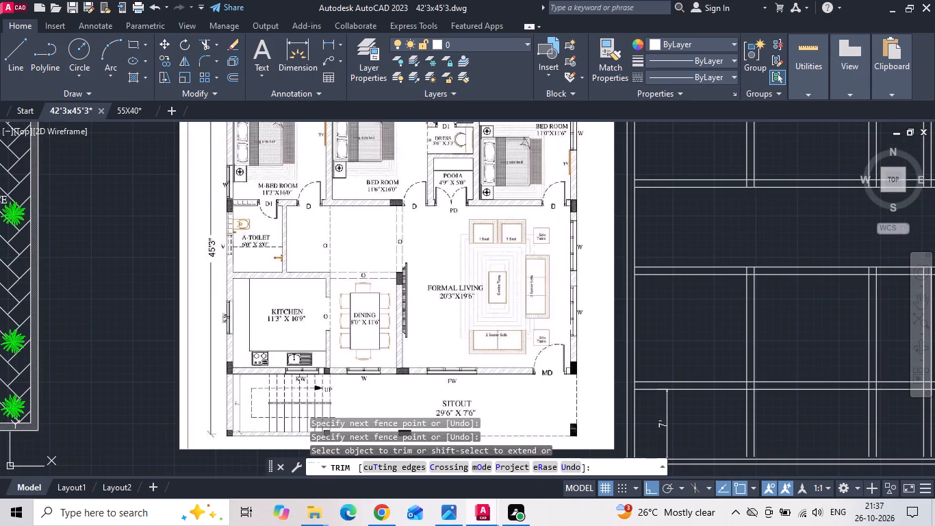
scroll(568, 327, "down", 1)
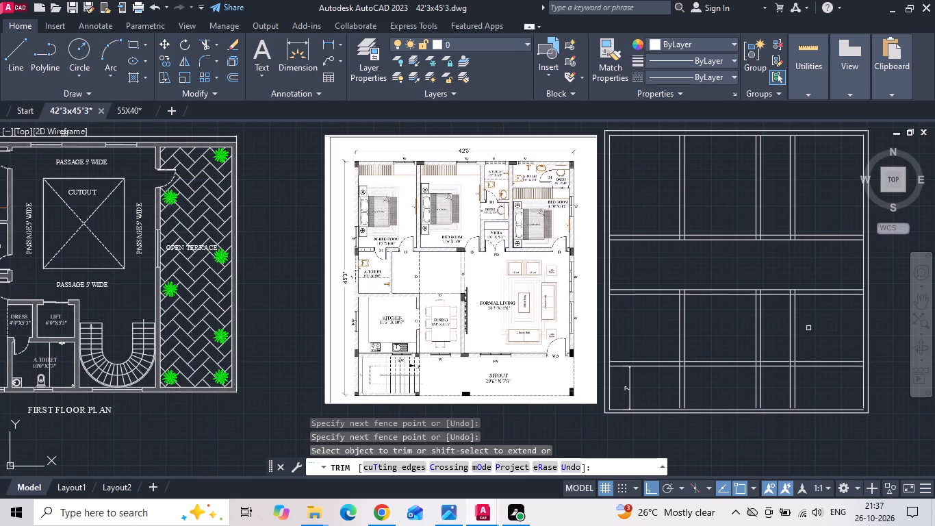
left_click(809, 382)
left_click(737, 383)
key("Escape")
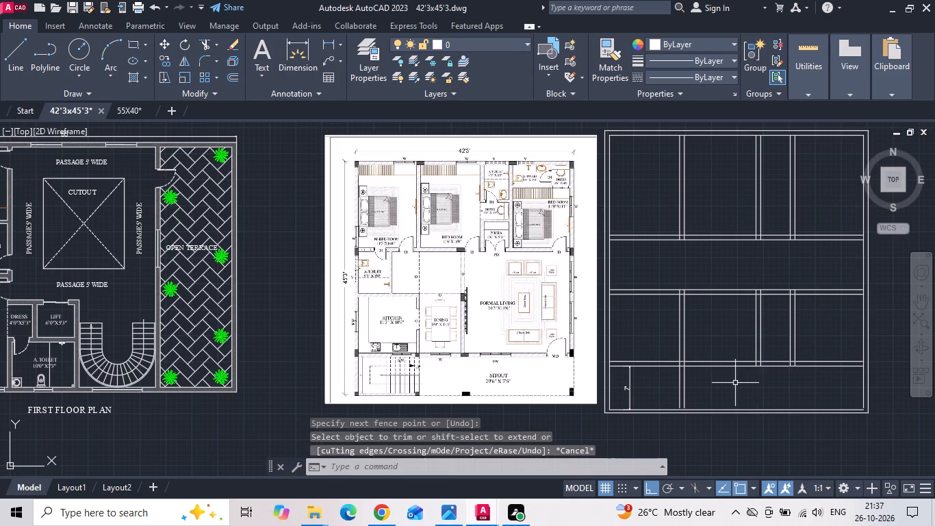
Save the drawing.
key("ctrl+s")
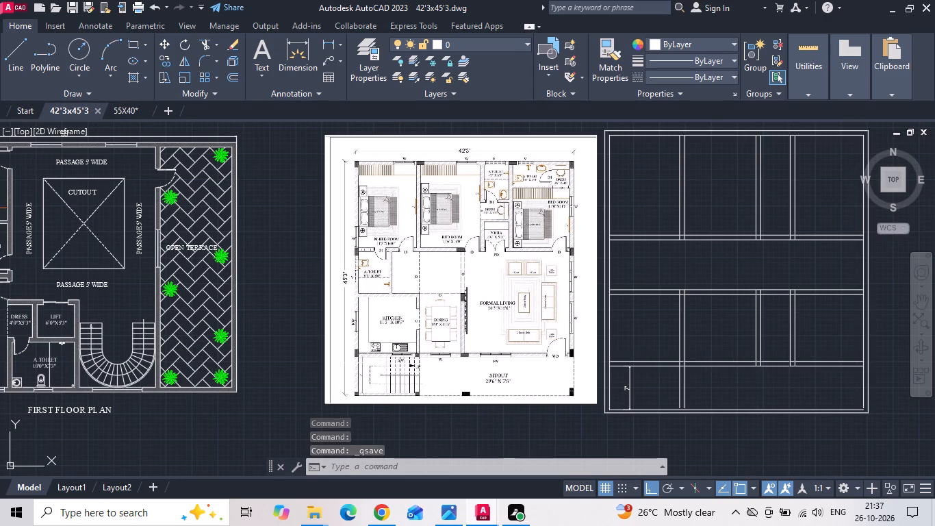
Examine the reference plan's room sizes and wall positions around the bedrooms, toilet, kitchen, dining and formal living.
scroll(329, 334, "up", 2)
middle_click_drag(385, 307, 381, 331)
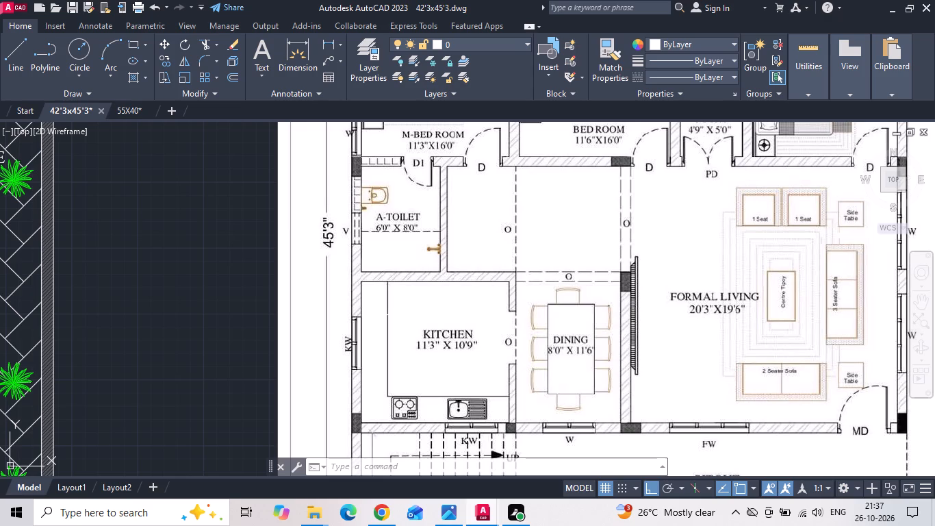
scroll(390, 316, "down", 1)
scroll(449, 236, "up", 1)
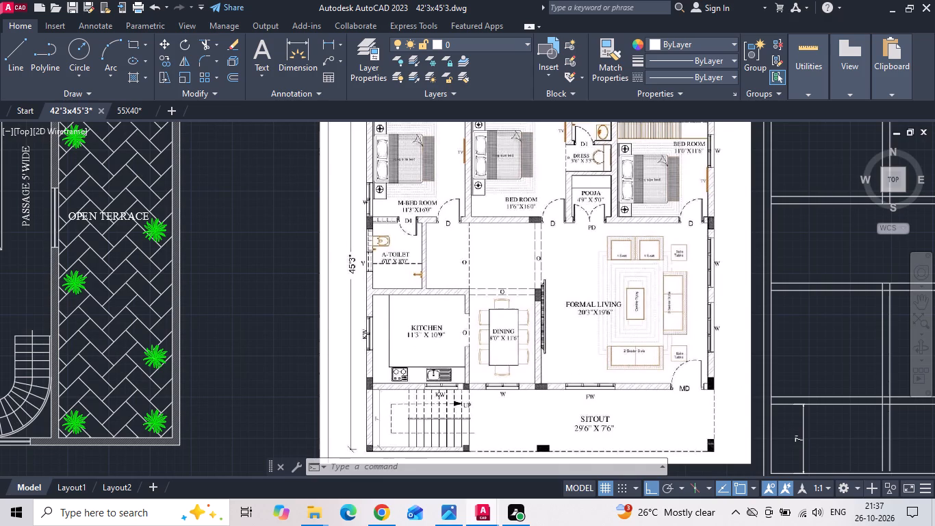
middle_click_drag(468, 203, 364, 312)
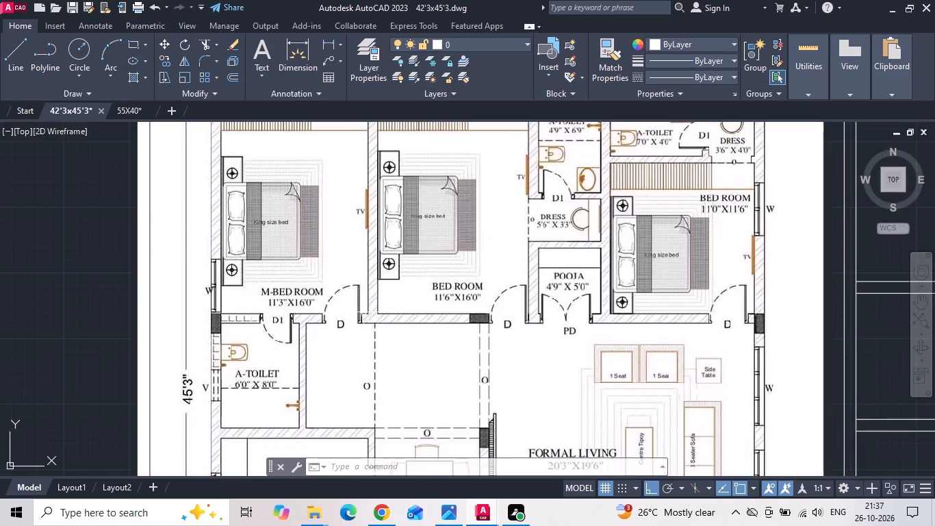
scroll(366, 314, "down", 1)
scroll(606, 242, "up", 1)
scroll(460, 274, "down", 1)
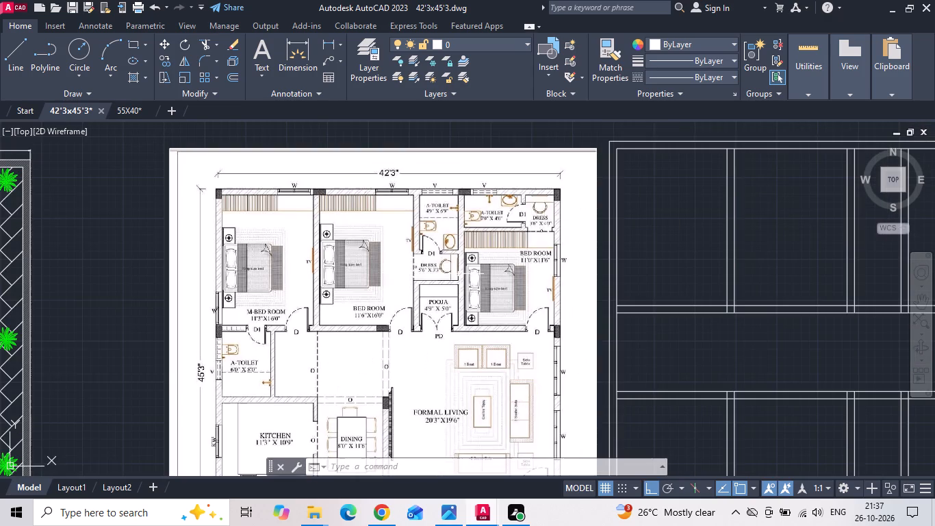
scroll(459, 262, "up", 1)
scroll(372, 249, "down", 1)
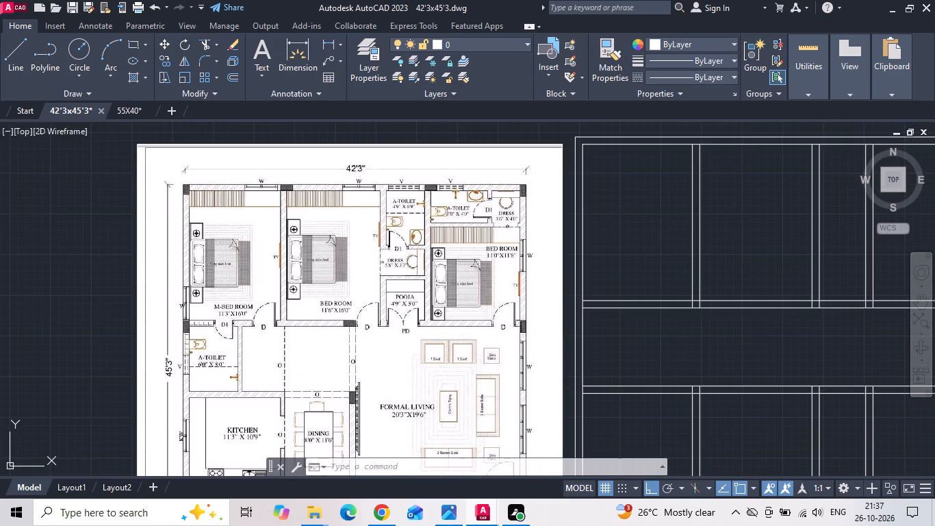
scroll(463, 221, "down", 1)
scroll(368, 351, "up", 1)
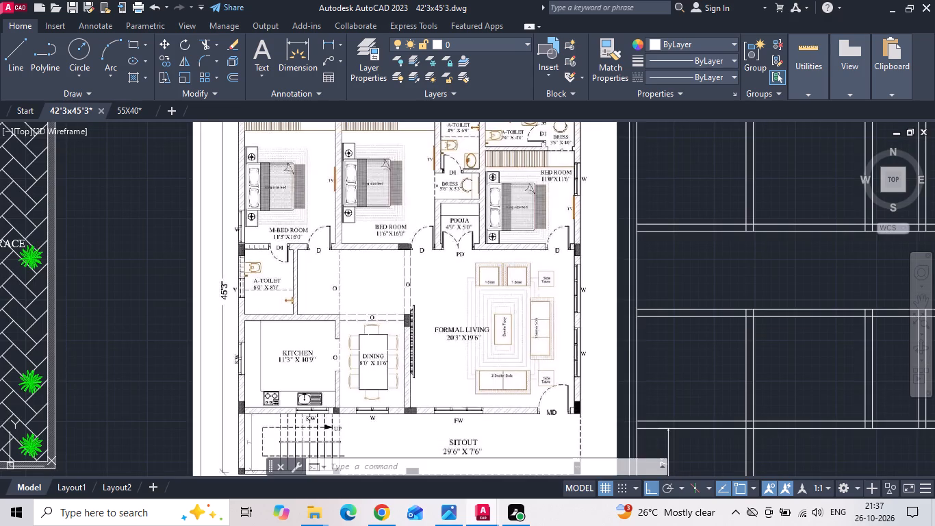
scroll(350, 355, "up", 1)
middle_click_drag(336, 355, 383, 333)
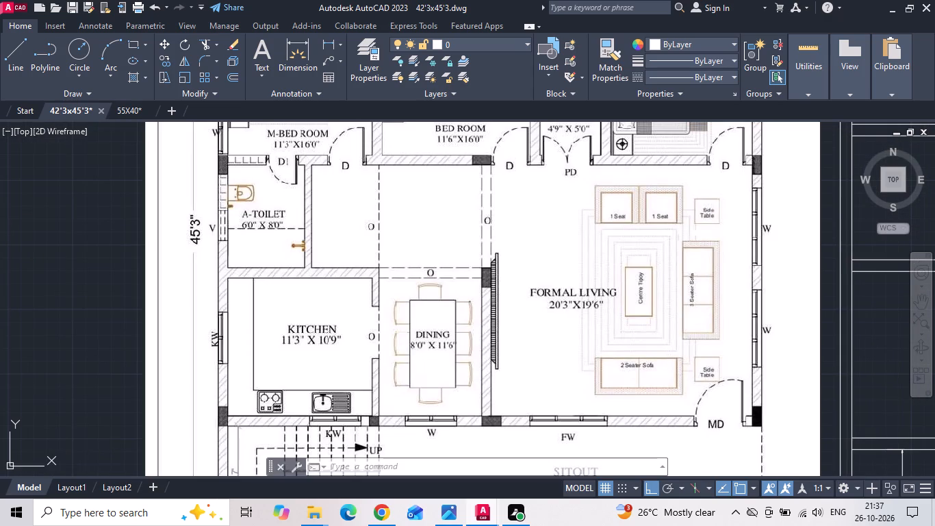
scroll(297, 353, "up", 1)
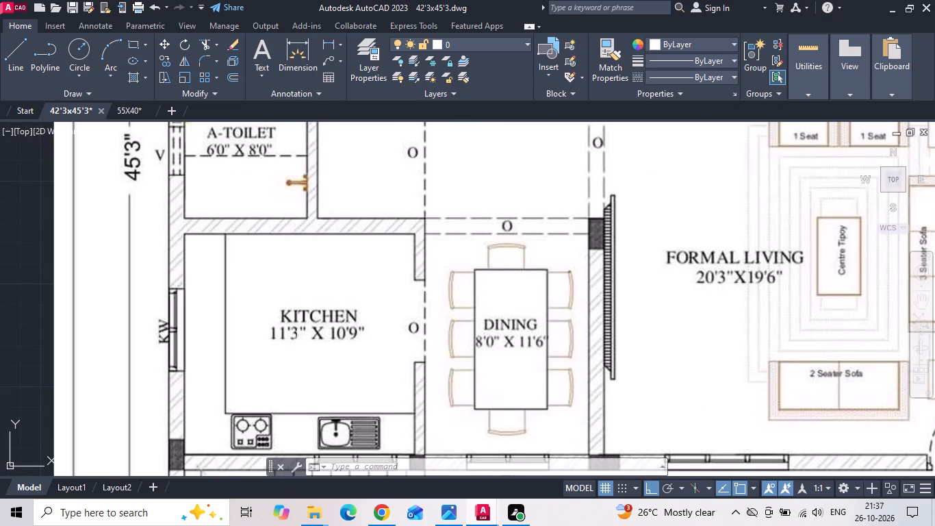
scroll(392, 339, "down", 1)
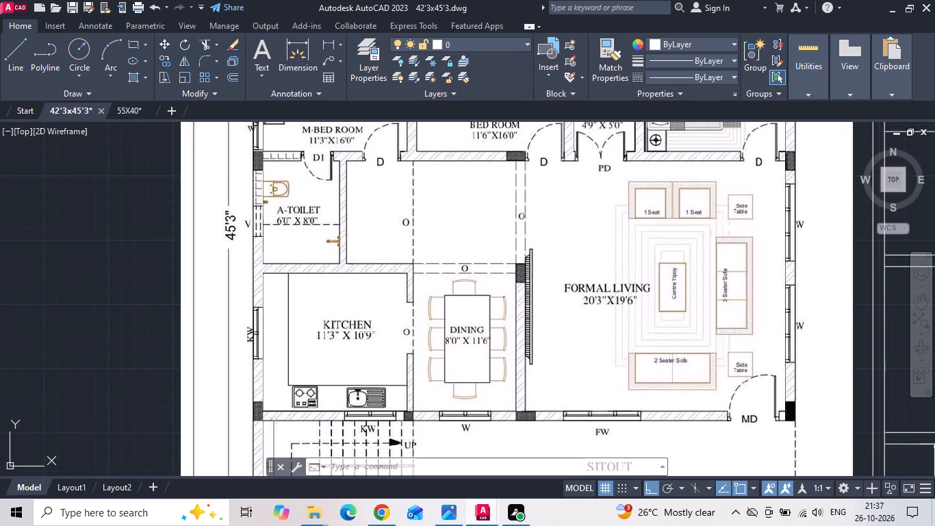
scroll(351, 323, "down", 1)
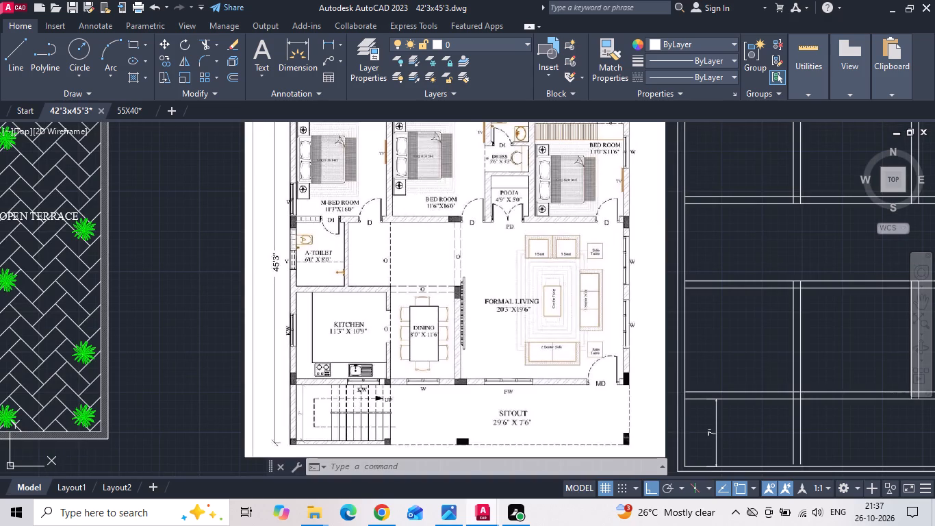
Move the east line of the kitchen's east wall 3" straight west with Ortho on.
middle_click_drag(732, 347, 621, 351)
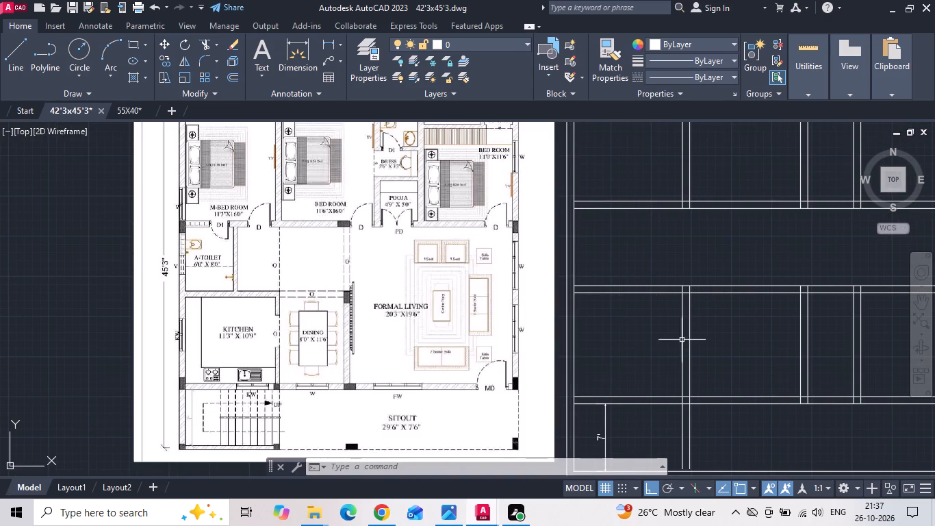
left_click(689, 341)
right_click(689, 342)
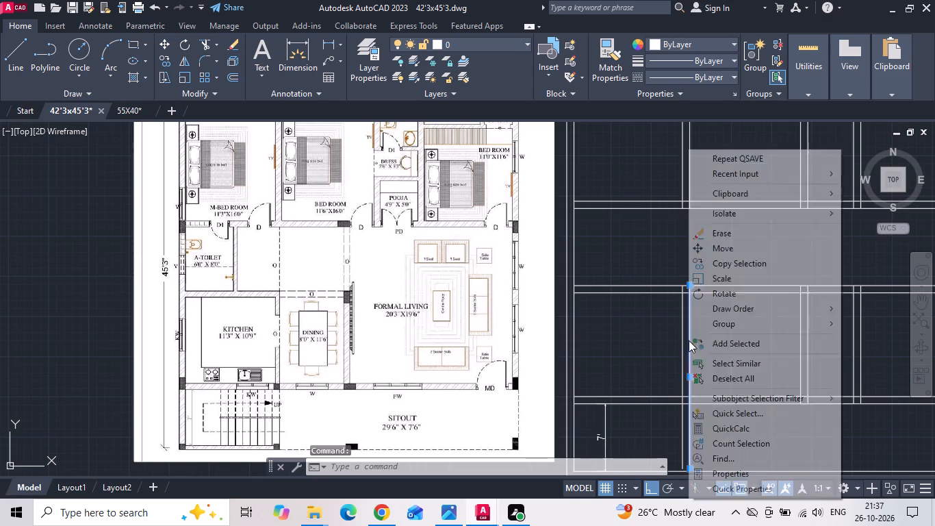
left_click(731, 255)
scroll(726, 375, "up", 2)
left_click(736, 352)
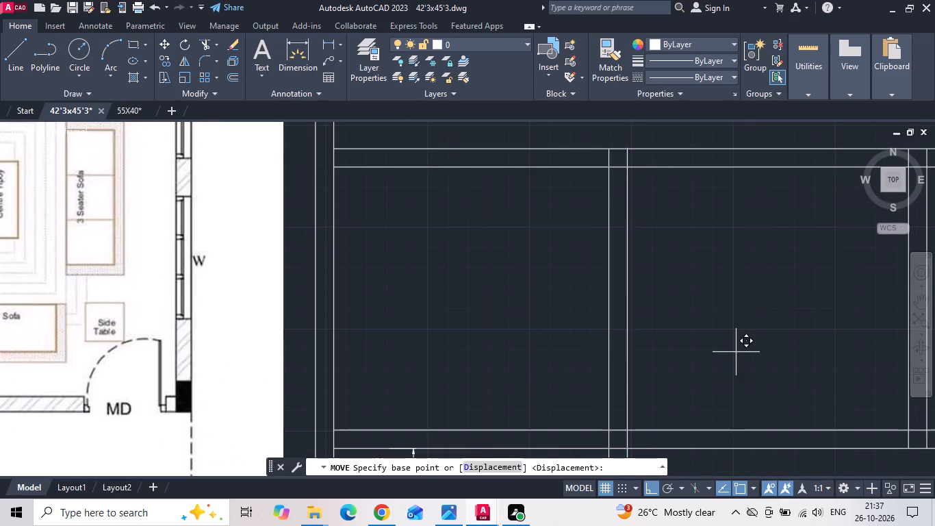
type("3")
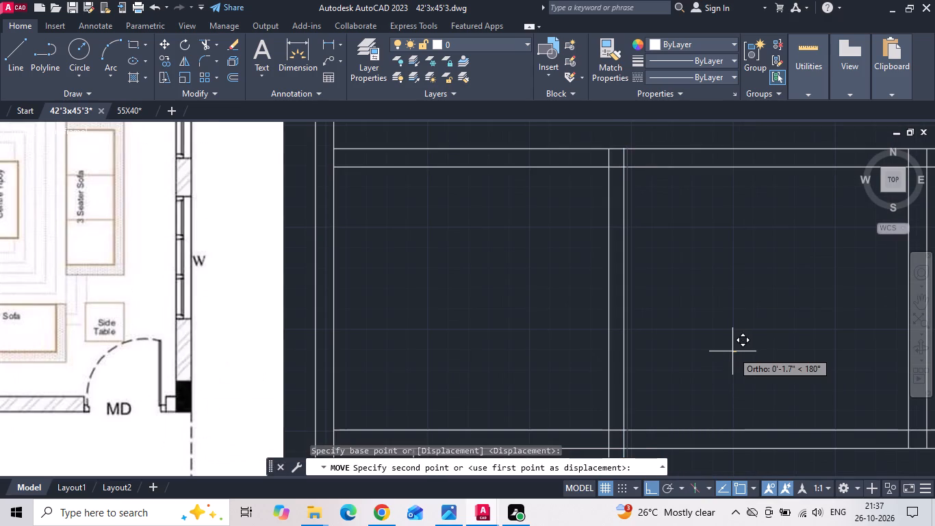
key("space")
Offset the east line of the kitchen's east wall 8' to the east for the dining room's width.
scroll(730, 352, "down", 1)
middle_click_drag(368, 314, 575, 314)
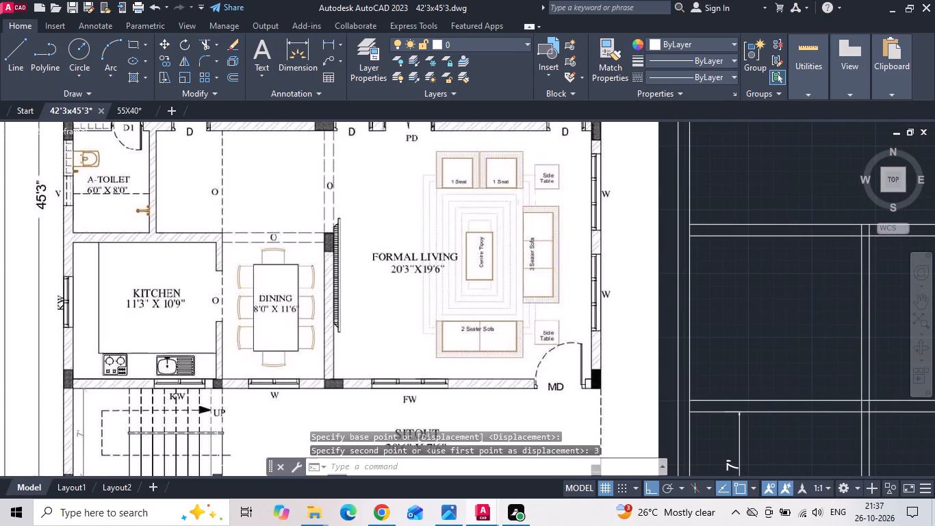
scroll(485, 323, "down", 1)
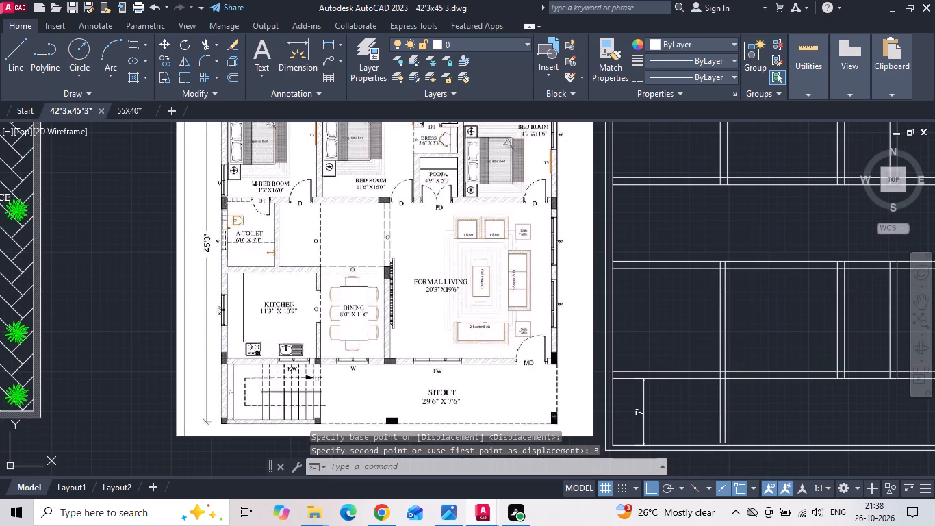
scroll(343, 350, "up", 2)
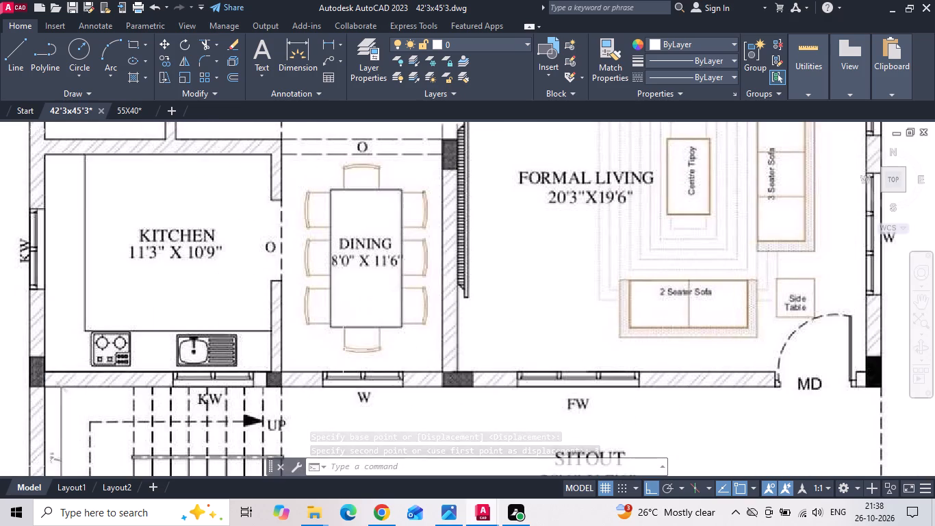
scroll(343, 357, "down", 2)
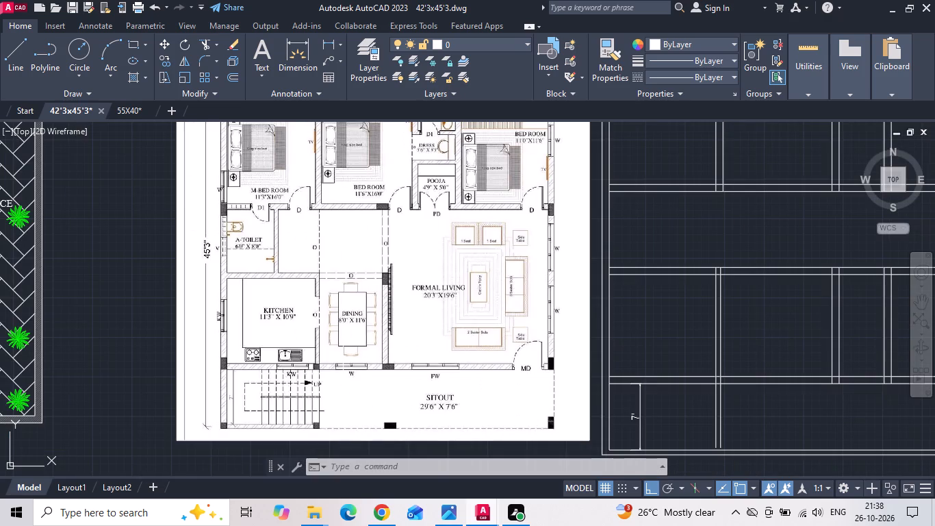
type("o")
key("space")
key("8")
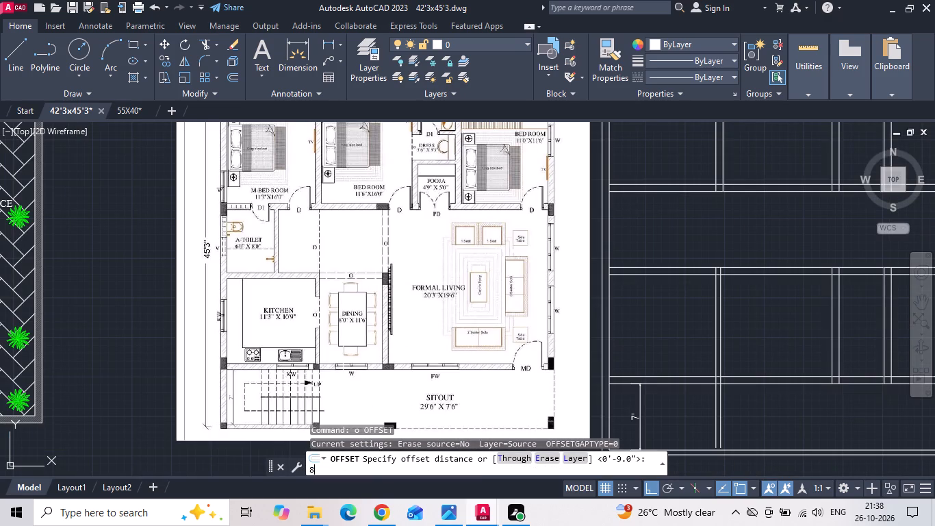
key("apostrophe")
key("Return")
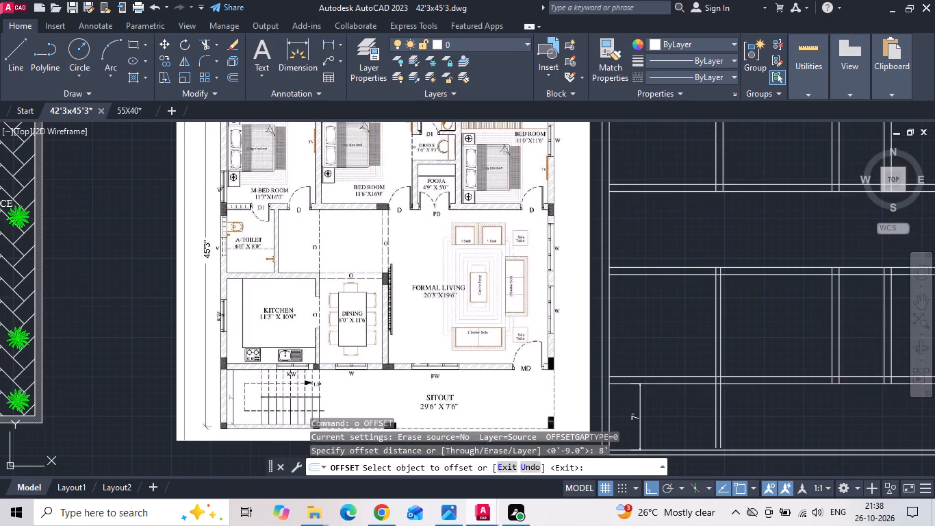
middle_click_drag(413, 358, 137, 328)
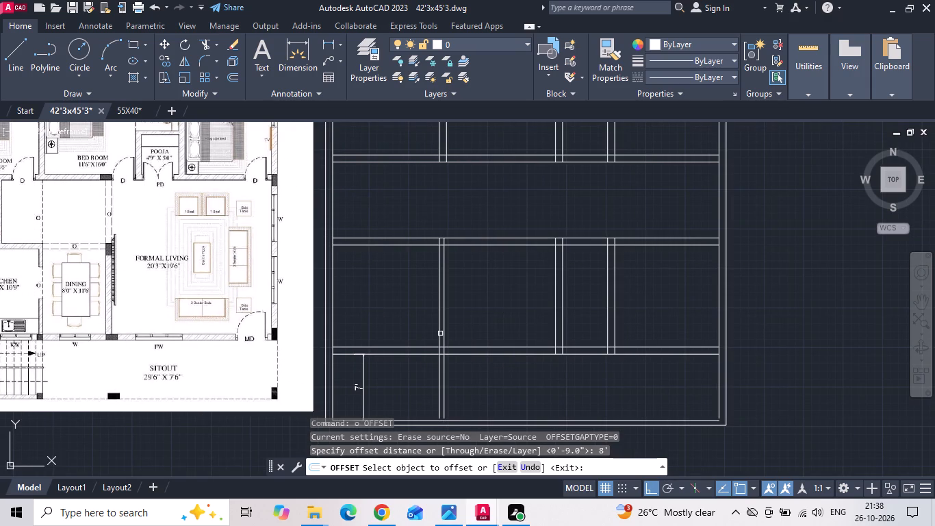
left_click(443, 315)
left_click(486, 303)
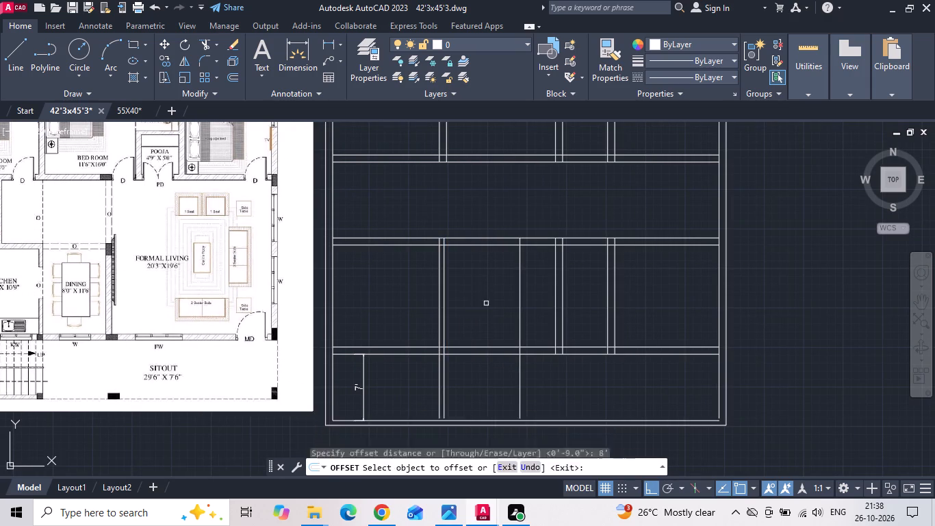
key("Escape")
Move the middle pair of vertical wall lines west so its west line lies on the 8' offset line.
scroll(522, 278, "up", 1)
scroll(582, 236, "up", 1)
left_click_drag(613, 258, 571, 277)
left_click(524, 281)
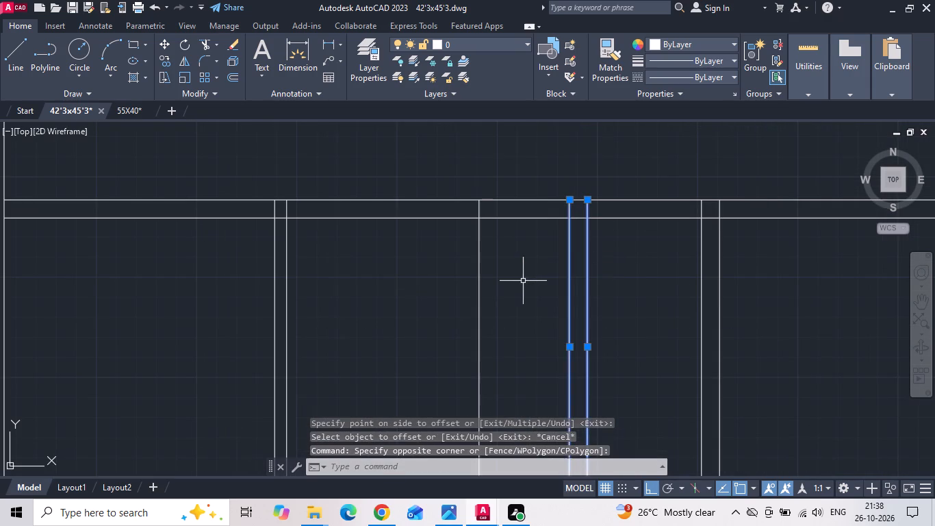
right_click(523, 280)
left_click(543, 272)
scroll(550, 196, "up", 2)
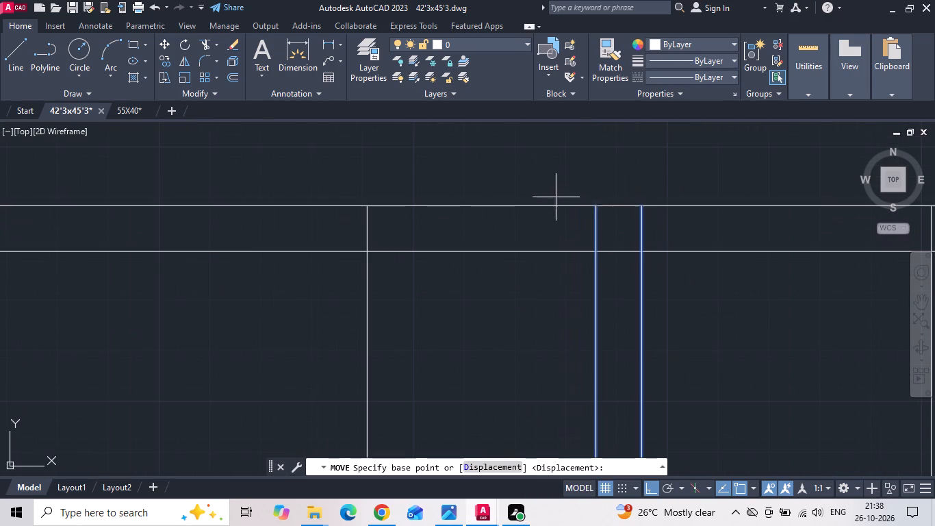
left_click(598, 208)
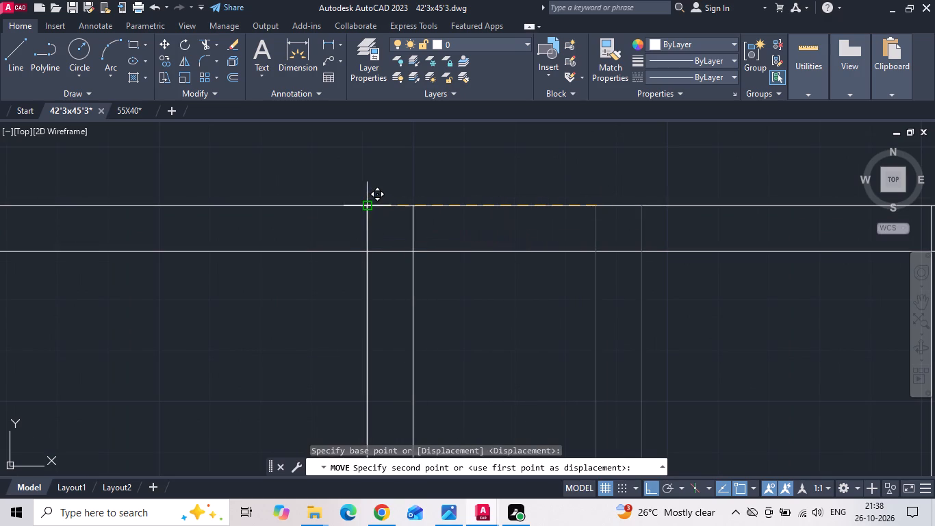
left_click(368, 208)
Erase the 8' offset guide line that runs through the sitout at the dining's east wall.
scroll(532, 175, "down", 3)
scroll(561, 276, "down", 1)
left_click(504, 375)
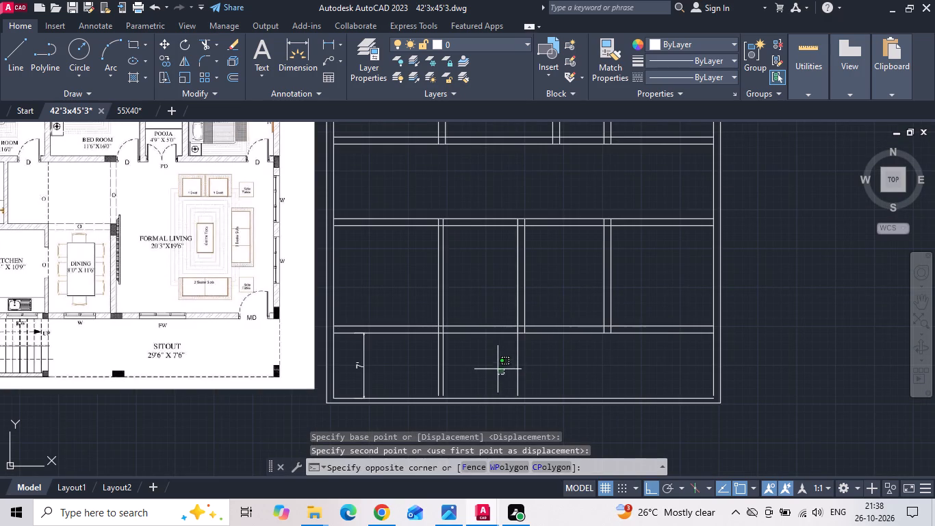
left_click(511, 363)
left_click(527, 366)
left_click(511, 364)
key("Delete")
Trim the cross wall lines and the easternmost vertical pair east of the dining's east wall to open the formal living.
scroll(515, 373, "down", 1)
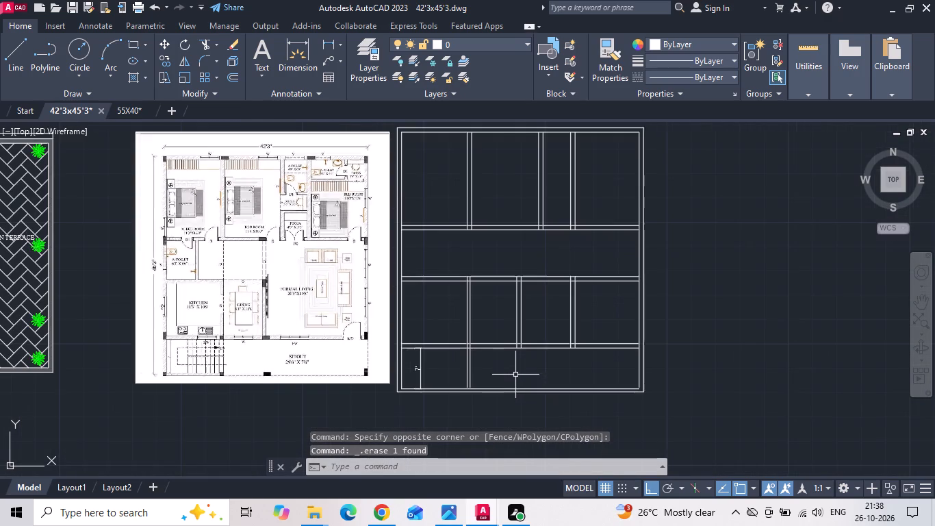
scroll(556, 291, "up", 1)
type("tr")
key("space")
left_click_drag(554, 256, 639, 312)
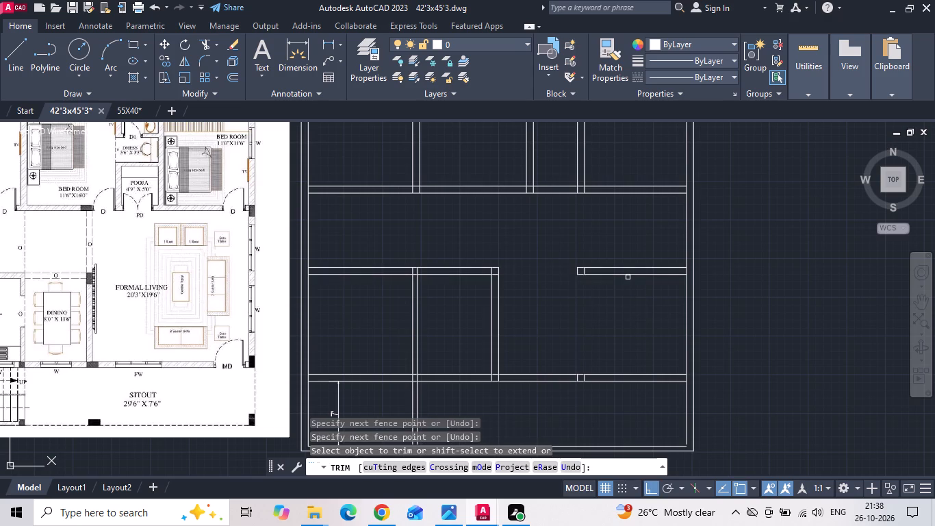
key("Escape")
Erase the leftover cross wall pieces in the formal living and the short stubs inside the sitout's north wall.
left_click_drag(619, 257, 612, 273)
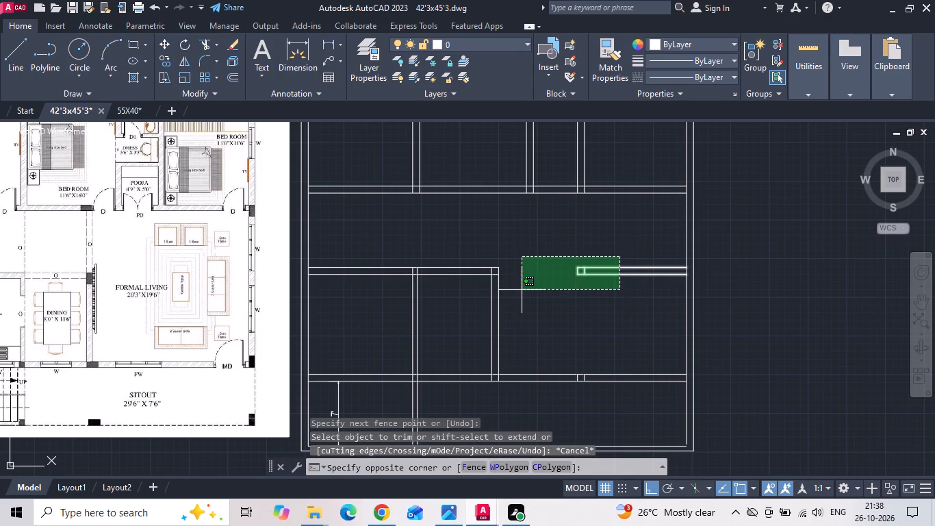
left_click(522, 290)
key("Delete")
left_click_drag(554, 331, 561, 369)
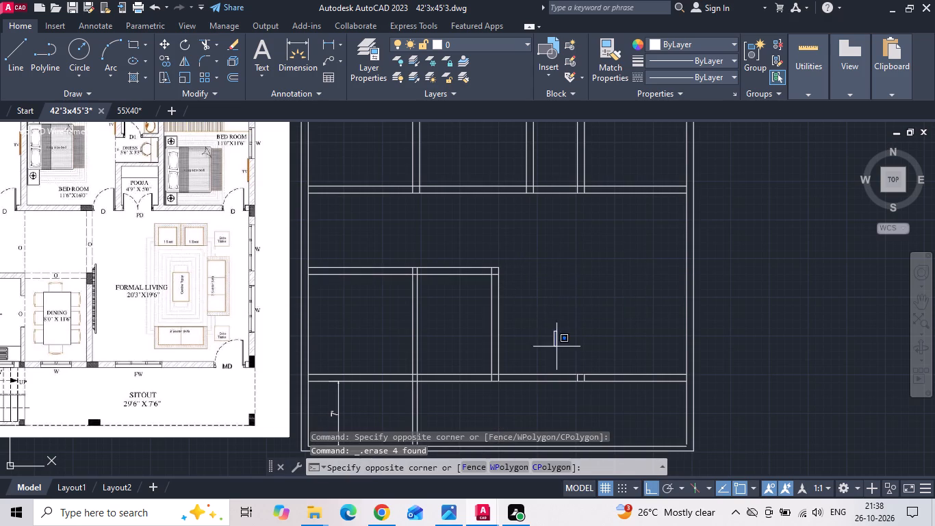
left_click_drag(561, 369, 569, 389)
left_click(606, 413)
key("Delete")
Trim the overlapping line pieces inside the kitchen and dining north wall at the west wall, the partition and the east corner.
scroll(606, 410, "down", 2)
scroll(344, 350, "up", 2)
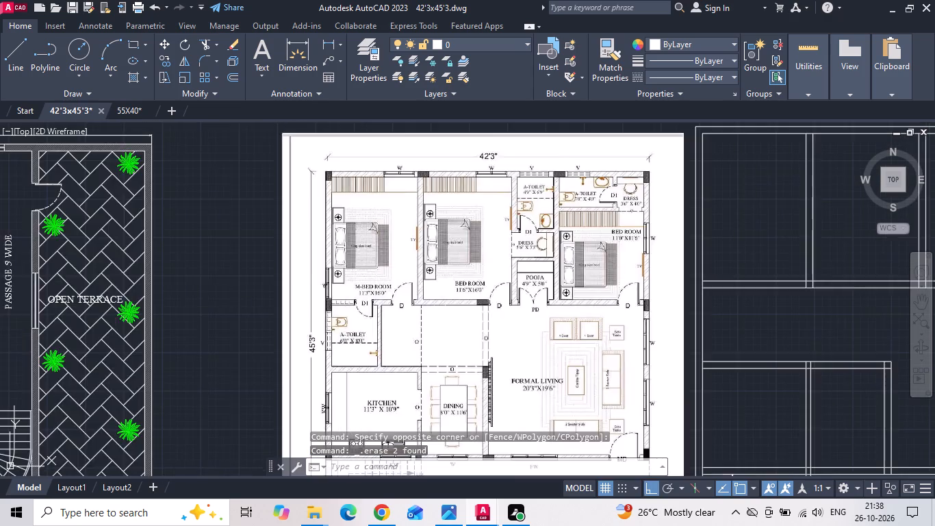
scroll(446, 327, "up", 1)
scroll(333, 265, "down", 1)
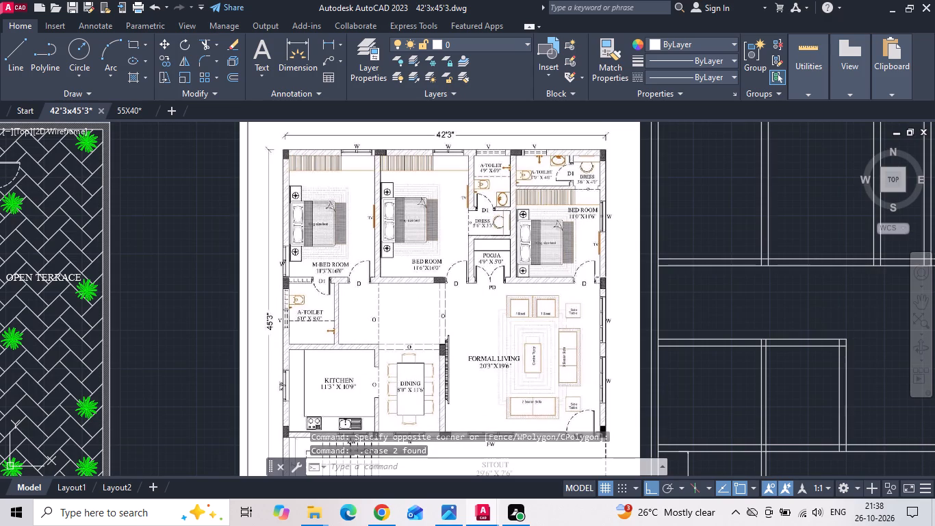
type("tr")
key("space")
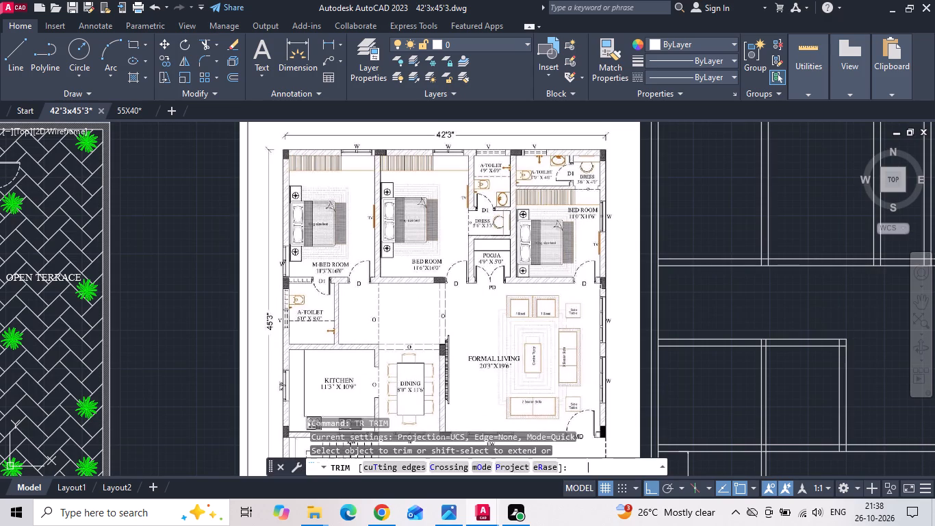
key("space")
middle_click_drag(729, 356, 682, 329)
scroll(704, 314, "up", 2)
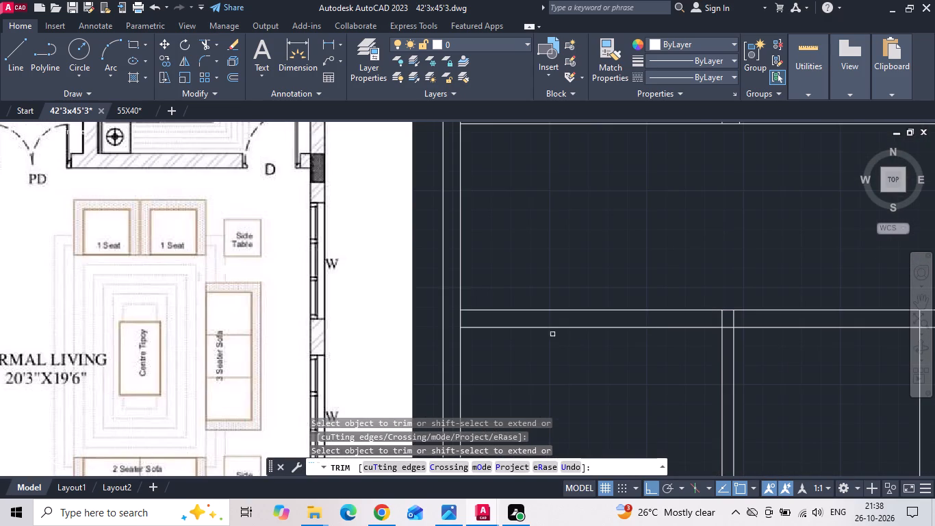
left_click(459, 318)
scroll(458, 318, "down", 1)
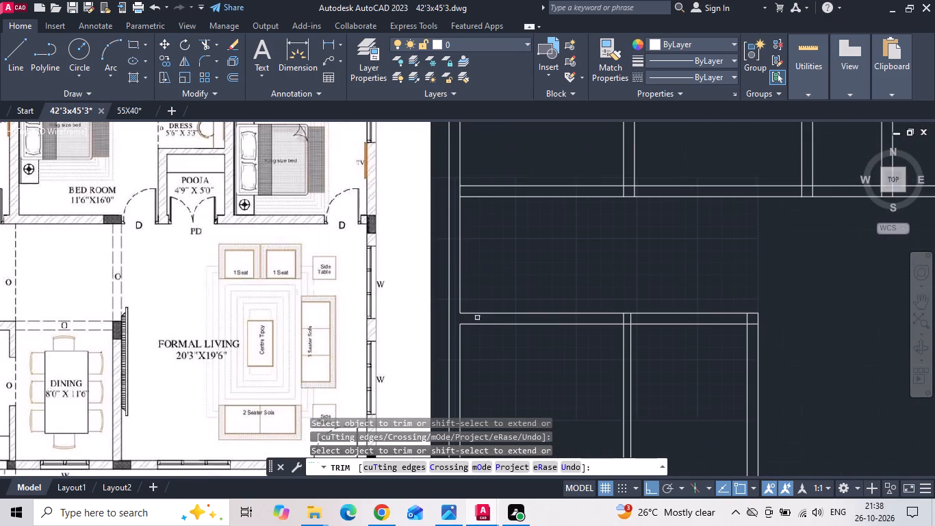
scroll(747, 321, "up", 2)
left_click(747, 321)
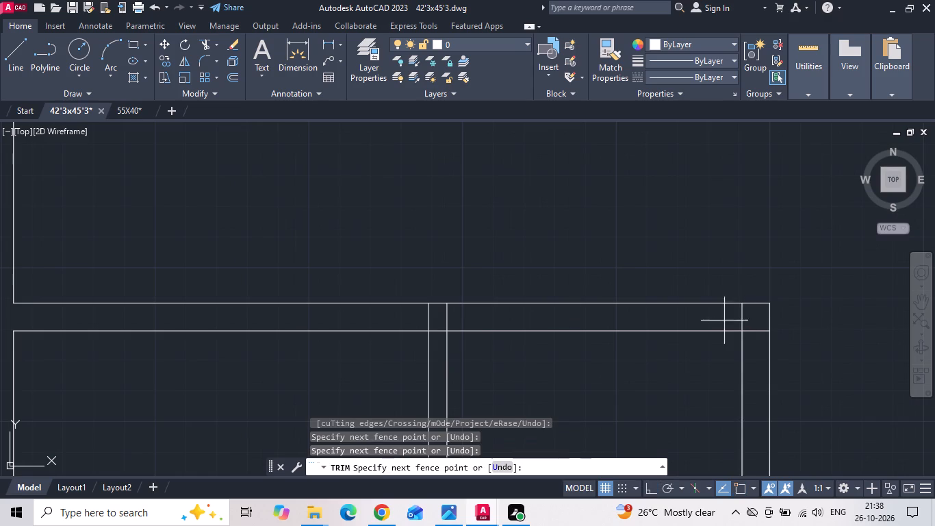
left_click(406, 326)
left_click(438, 329)
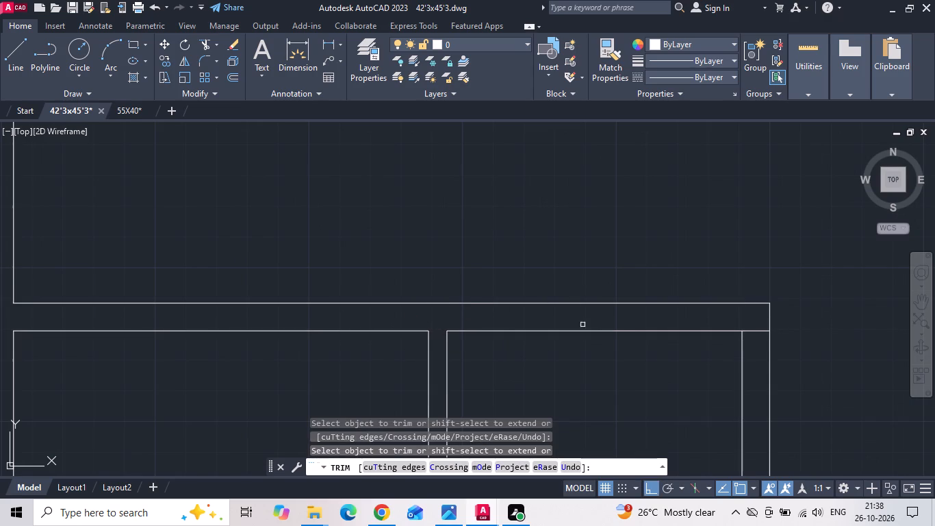
left_click_drag(754, 322, 758, 341)
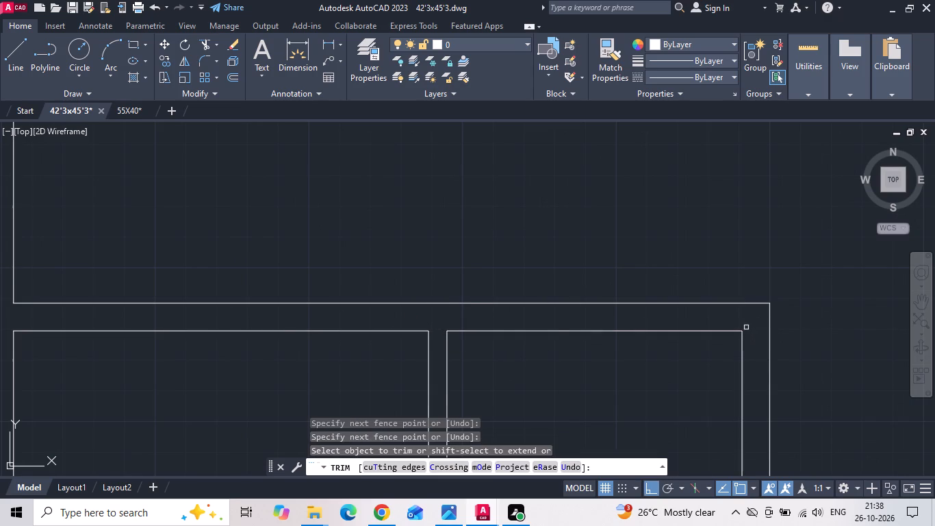
Trim the kitchen–dining partition lines where they cross the sitout's north wall and remove their extension through the sitout.
scroll(746, 327, "down", 2)
scroll(707, 260, "down", 2)
scroll(746, 341, "up", 1)
scroll(694, 375, "up", 1)
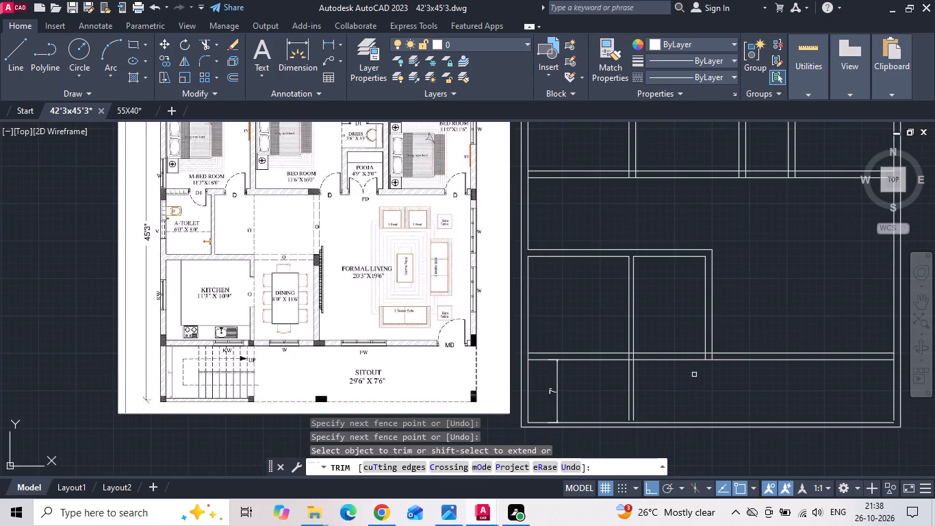
scroll(726, 344, "up", 1)
left_click(726, 345)
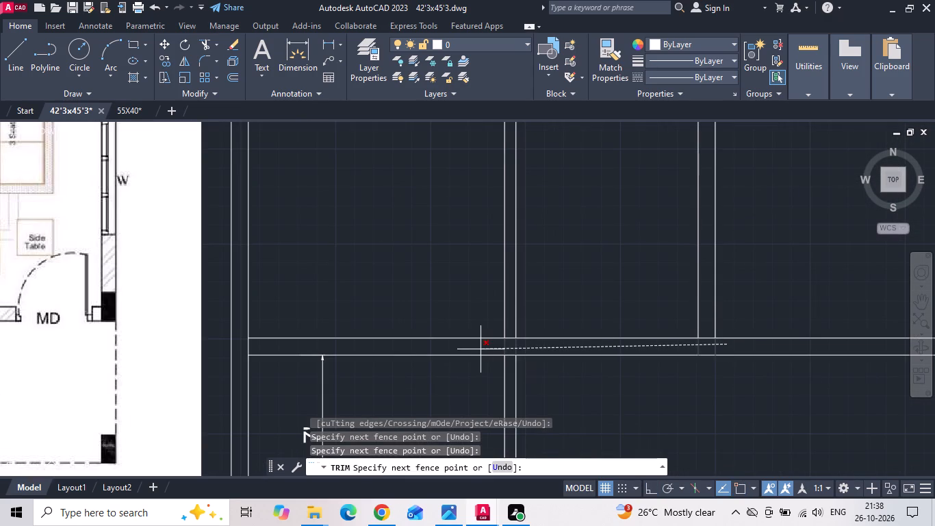
left_click(481, 349)
left_click(508, 337)
left_click_drag(504, 395, 574, 398)
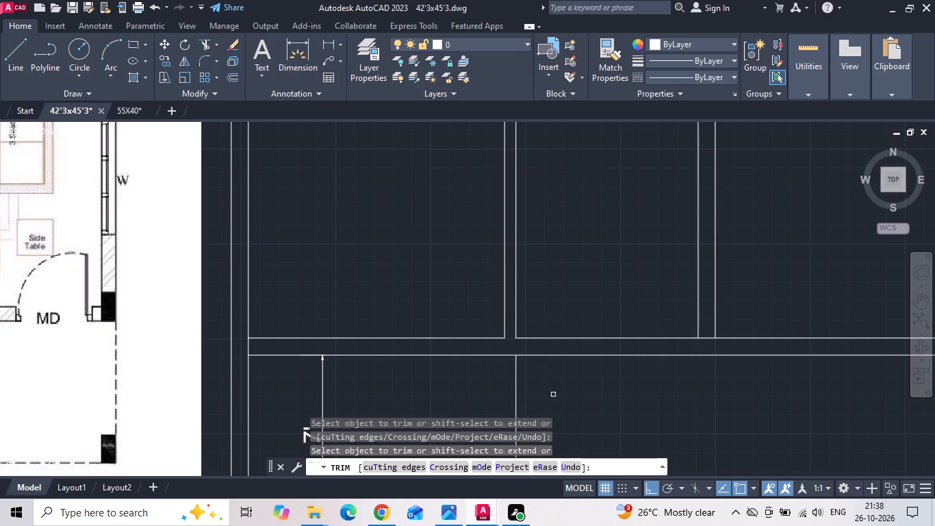
left_click_drag(553, 394, 537, 394)
left_click(474, 384)
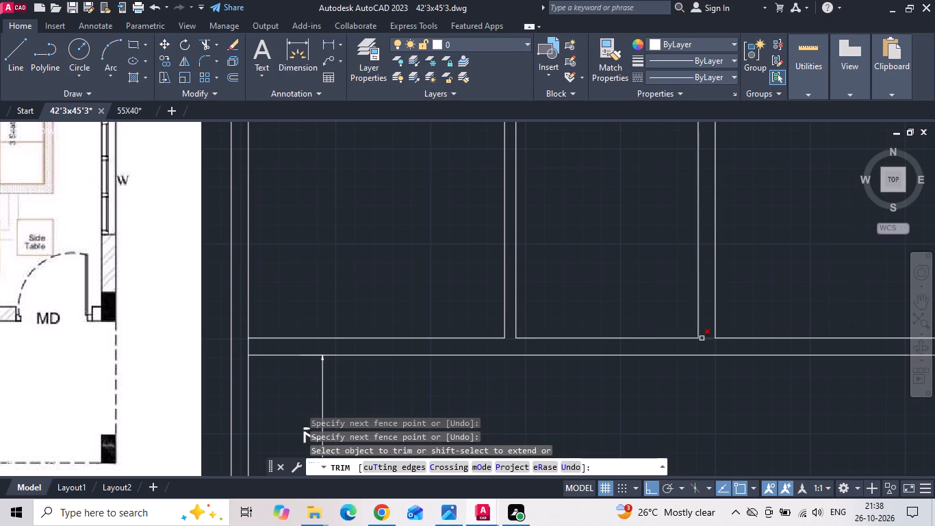
Trim the sitout's north wall lines open at the dining's east wall and at the outer west and east walls.
left_click(703, 338)
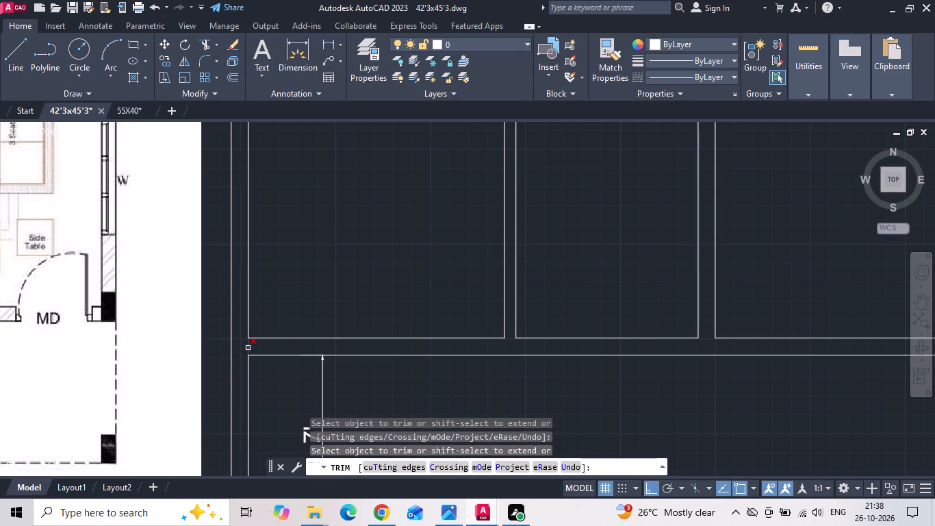
left_click(248, 348)
scroll(326, 408, "down", 2)
scroll(655, 375, "up", 1)
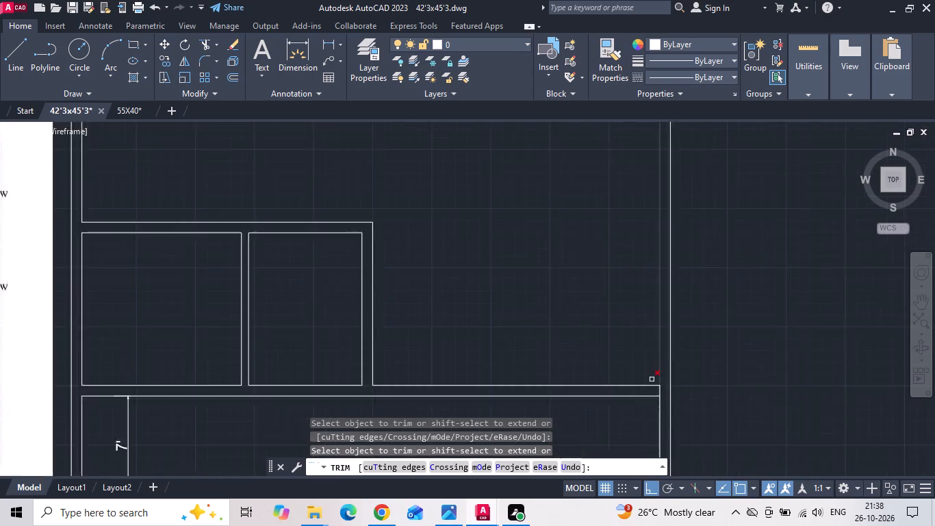
scroll(652, 379, "up", 1)
left_click(663, 396)
Trim the outer north wall's inner line between each of the three pairs of vertical partition lines.
scroll(544, 321, "down", 1)
middle_click_drag(507, 268, 506, 272)
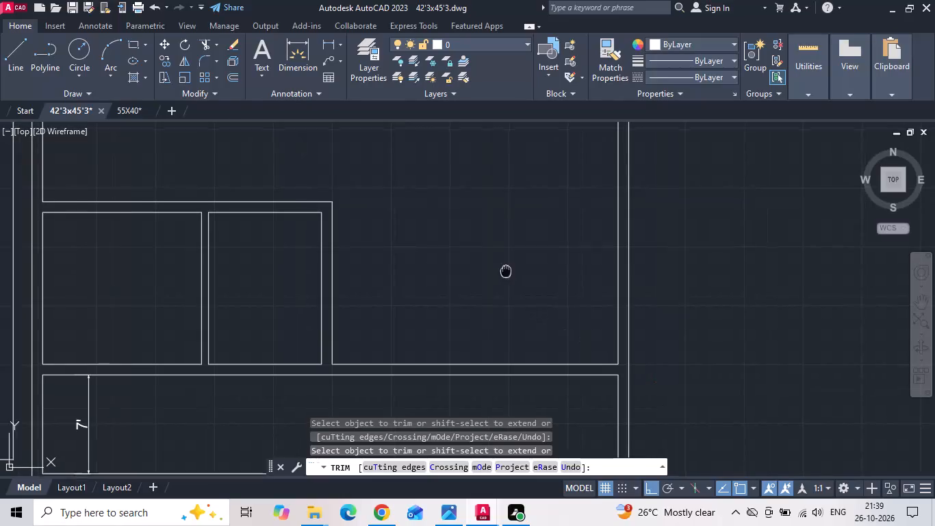
middle_click_drag(506, 272, 522, 388)
scroll(522, 388, "down", 1)
middle_click_drag(520, 327, 541, 421)
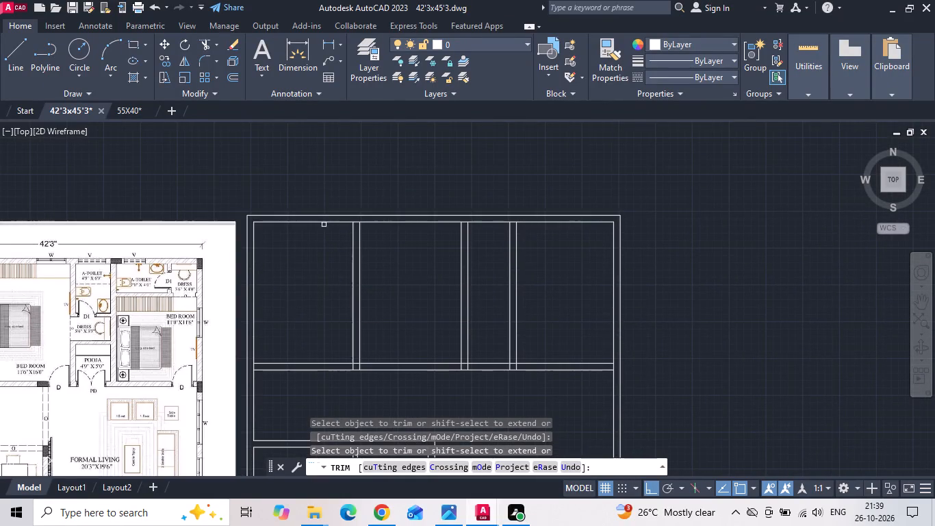
scroll(334, 205, "up", 3)
left_click(390, 236)
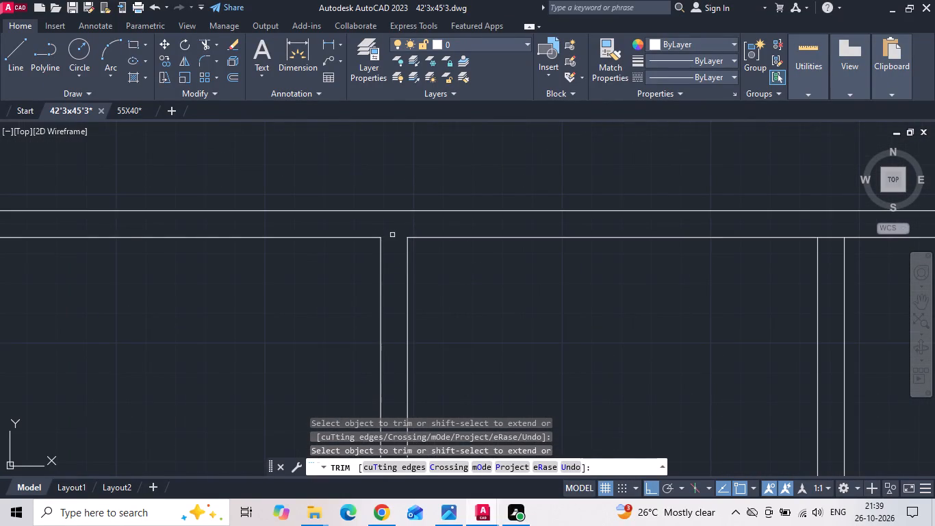
scroll(390, 242, "down", 2)
scroll(550, 226, "up", 2)
left_click(568, 263)
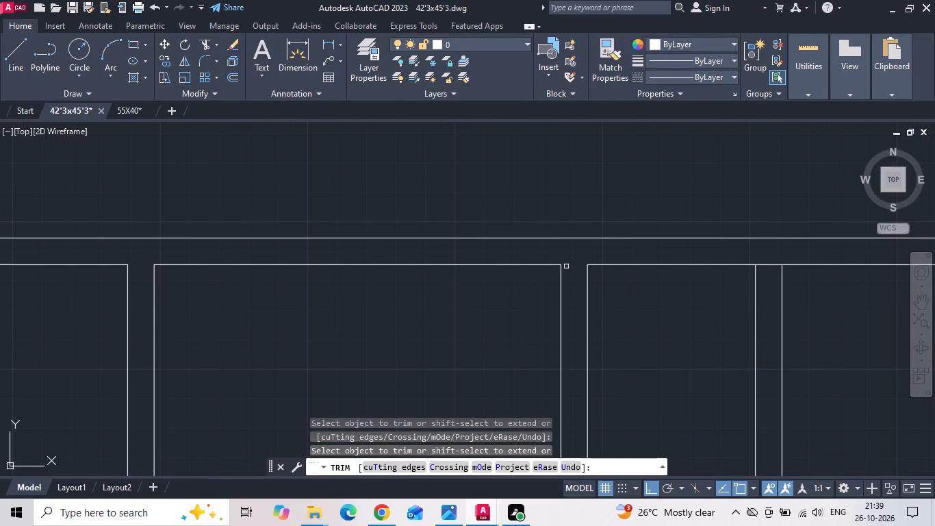
middle_click_drag(536, 267, 334, 268)
left_click(565, 264)
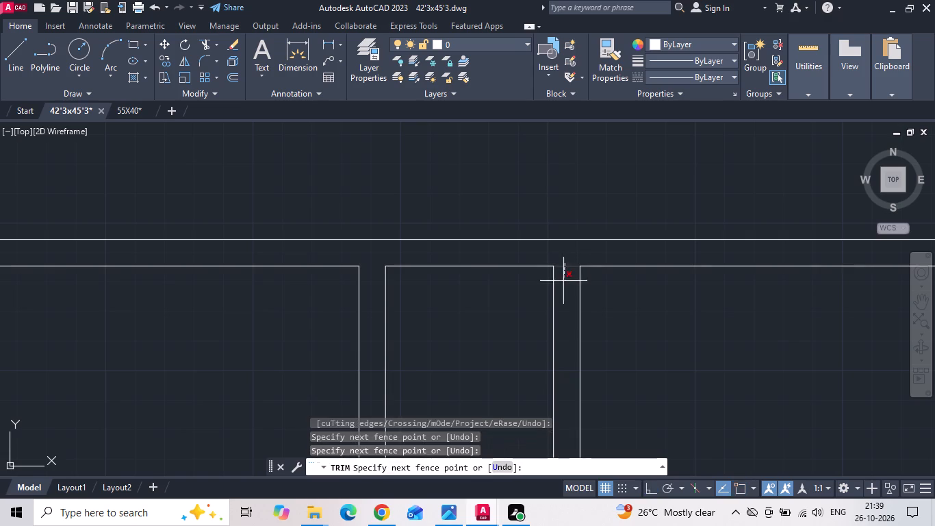
left_click(563, 281)
Trim the bedrooms' south wall junctions clean at the outer west wall and at the three vertical partitions.
scroll(476, 297, "down", 2)
scroll(536, 254, "down", 2)
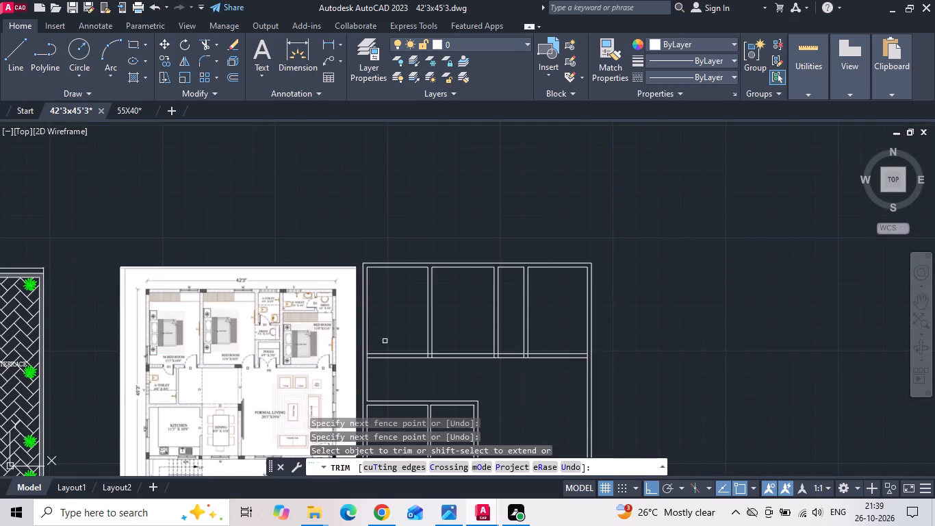
scroll(363, 344, "up", 2)
middle_click_drag(406, 328, 403, 296)
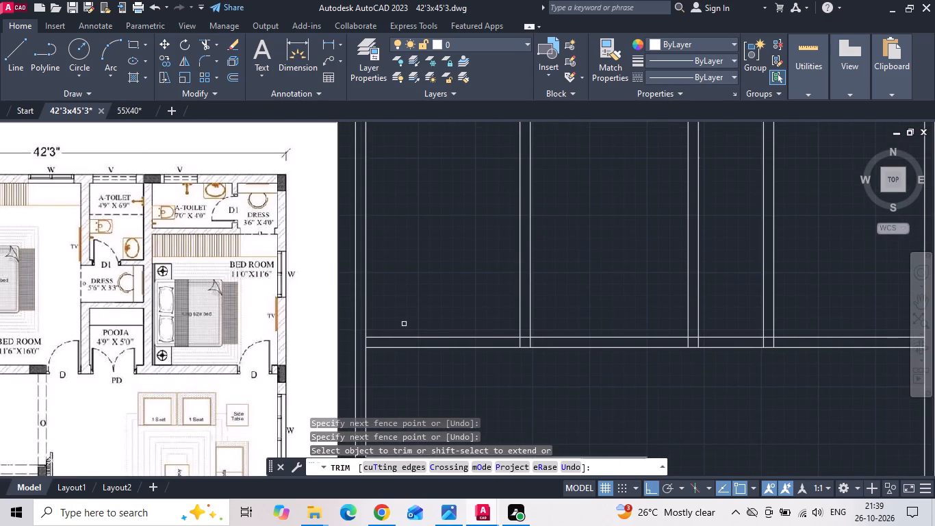
scroll(404, 324, "up", 1)
left_click(337, 356)
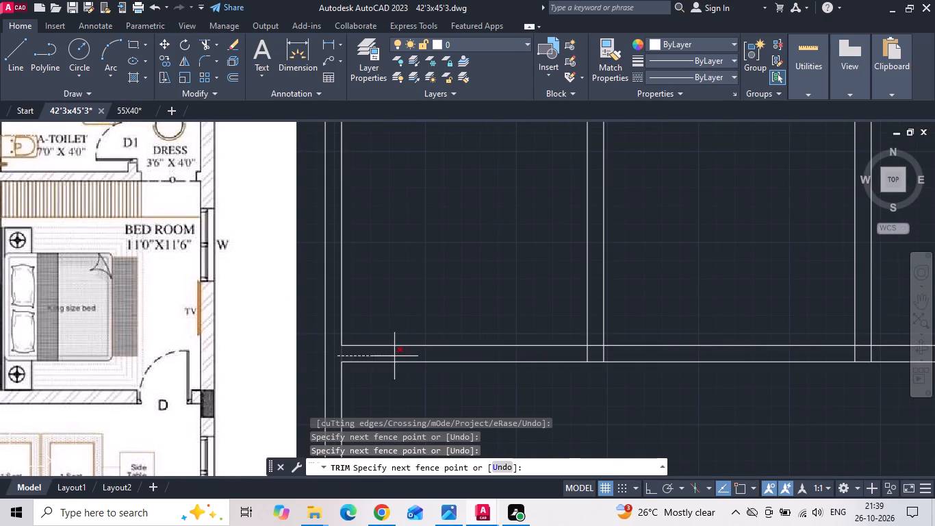
middle_click_drag(489, 350, 392, 339)
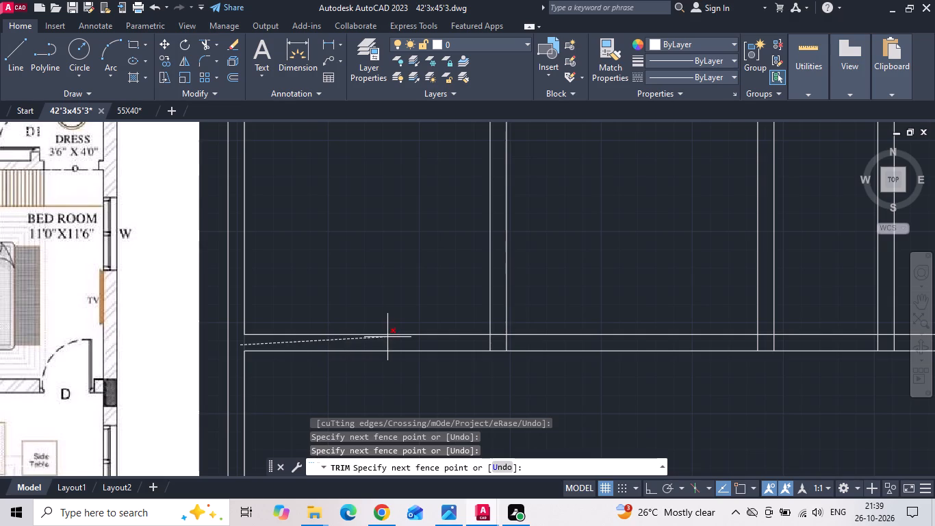
middle_click_drag(669, 338, 571, 343)
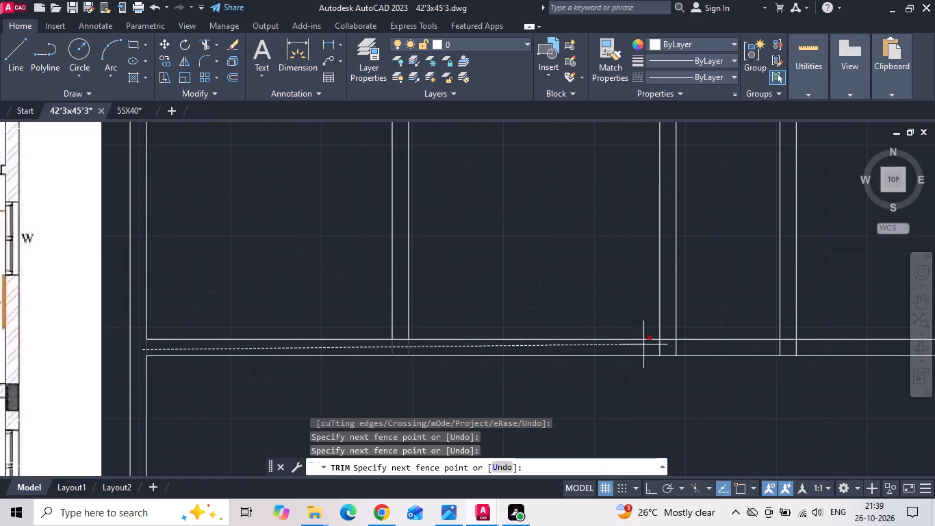
left_click(797, 346)
left_click(784, 338)
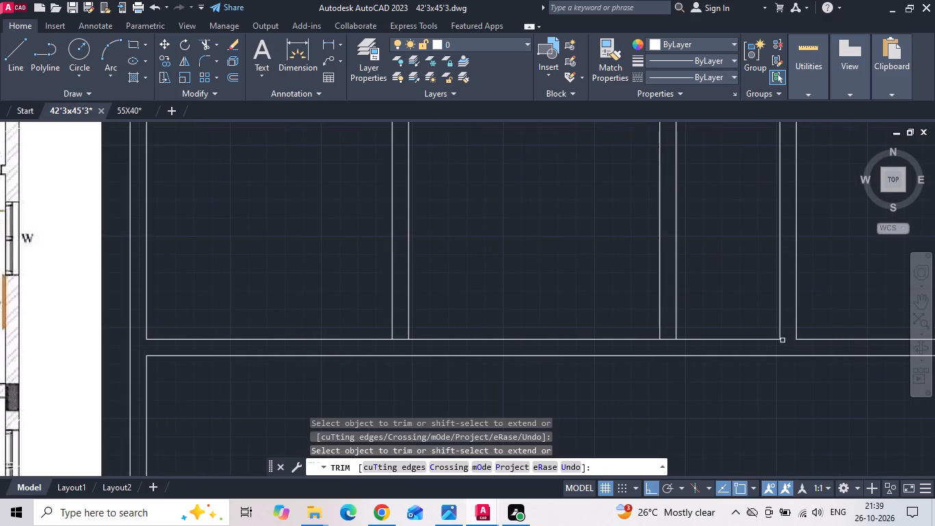
left_click(664, 342)
left_click(666, 338)
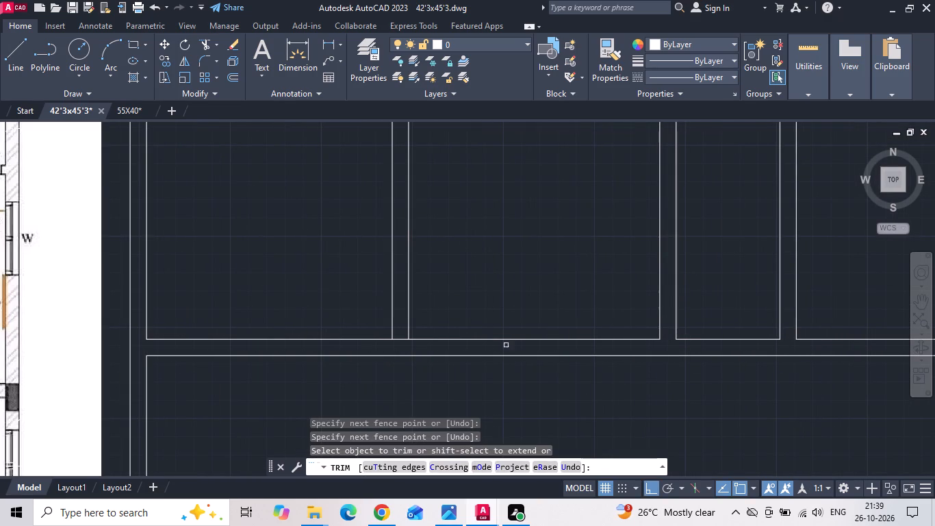
left_click(396, 340)
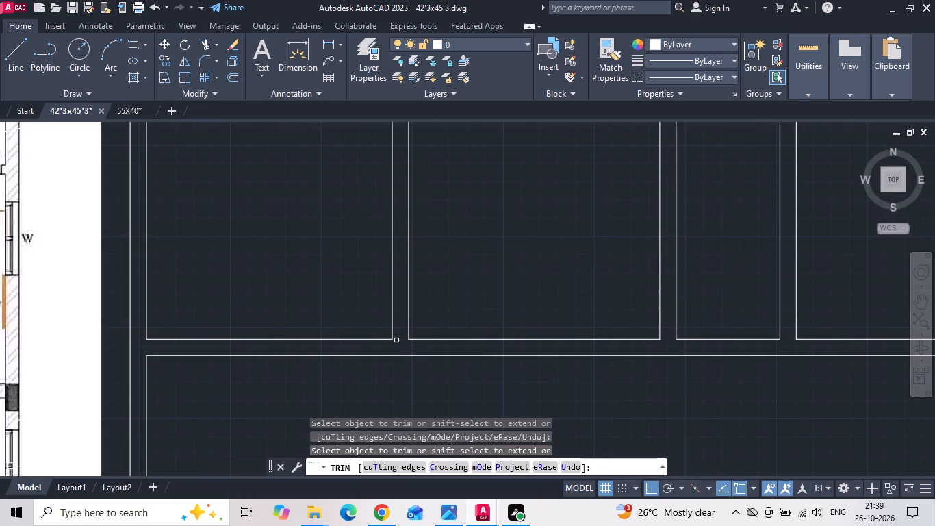
scroll(396, 340, "down", 2)
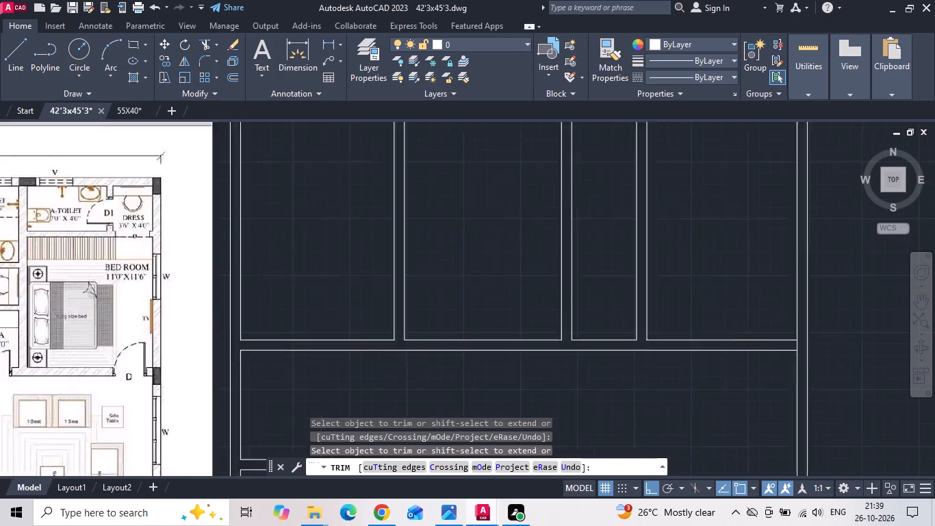
key("Escape")
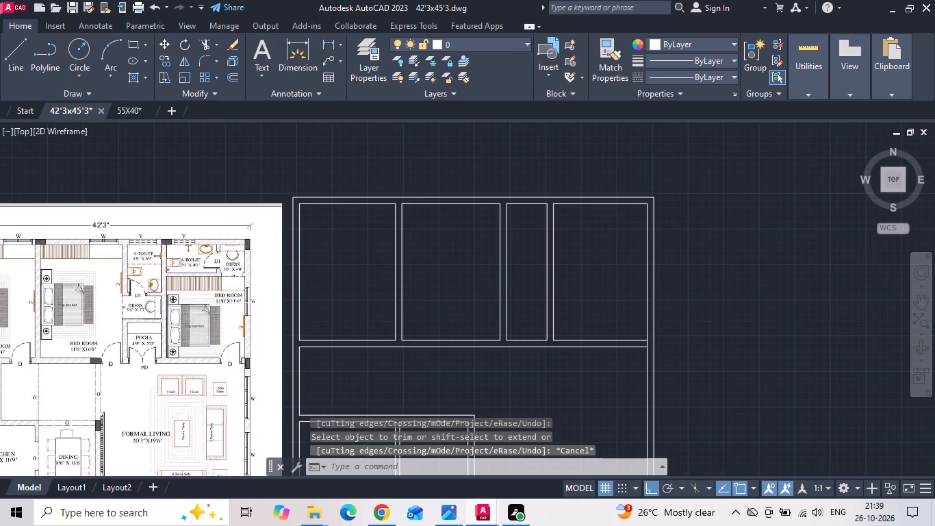
Offset the north wall's inner line 6'9" south in the narrow bay between the middle and east bedrooms for the A-Toilet.
middle_click_drag(229, 283, 478, 281)
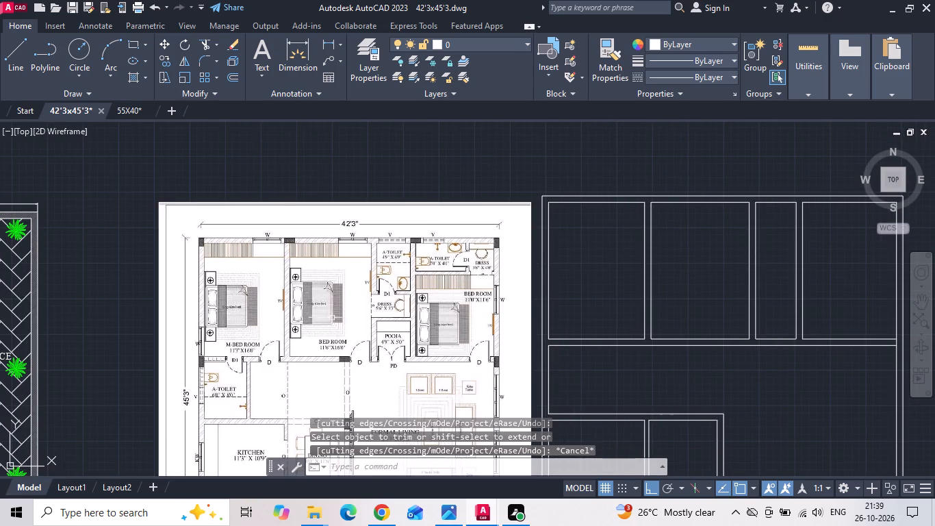
scroll(313, 351, "up", 1)
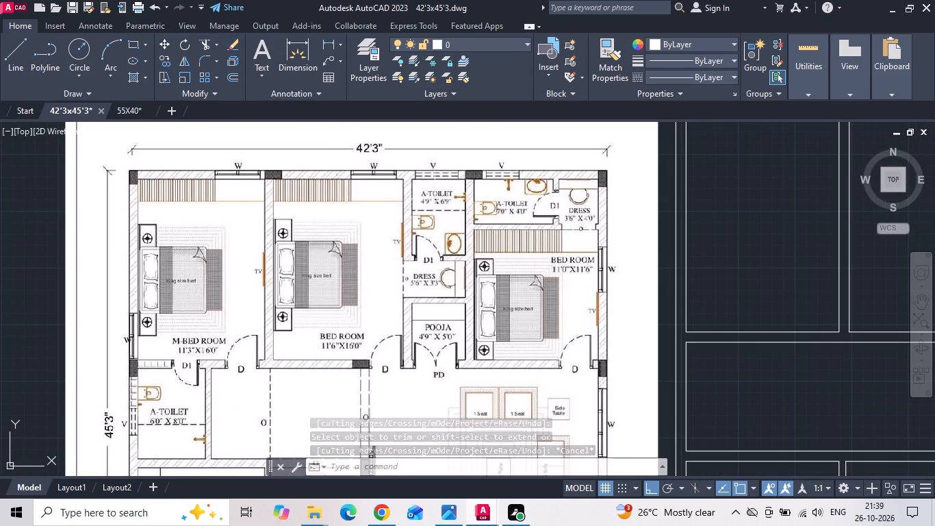
scroll(435, 195, "up", 1)
middle_click_drag(414, 226, 387, 249)
type("o 6'")
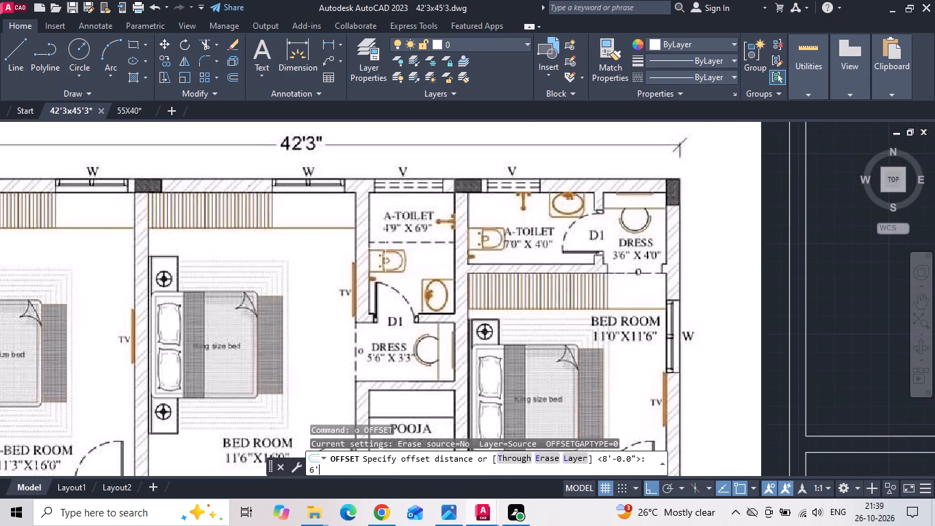
type("9")
key("space")
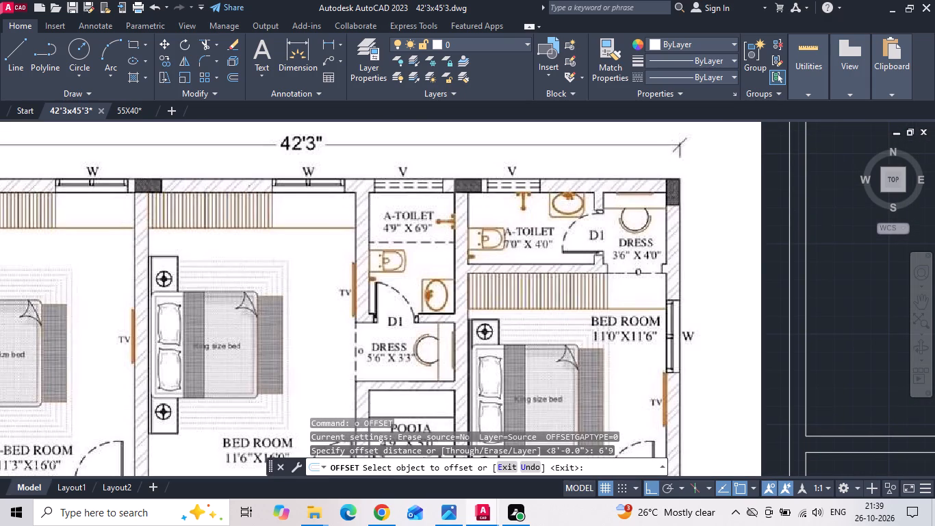
scroll(445, 249, "down", 1)
middle_click_drag(756, 190, 466, 201)
left_click_drag(728, 160, 730, 176)
left_click(730, 198)
key("Escape")
scroll(736, 246, "down", 1)
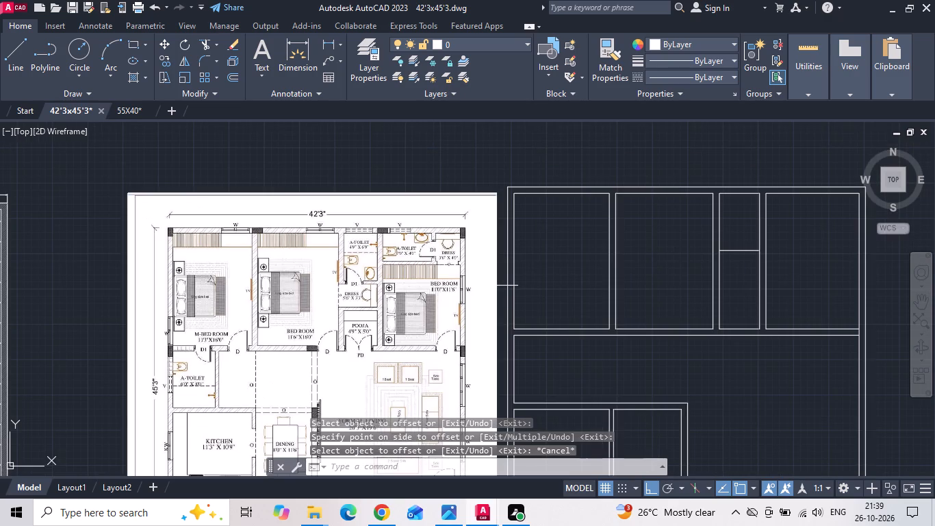
Offset the A-Toilet's south line in the narrow bay 6" south to form the partition thickness.
key("o")
key("space")
key("6")
key("space")
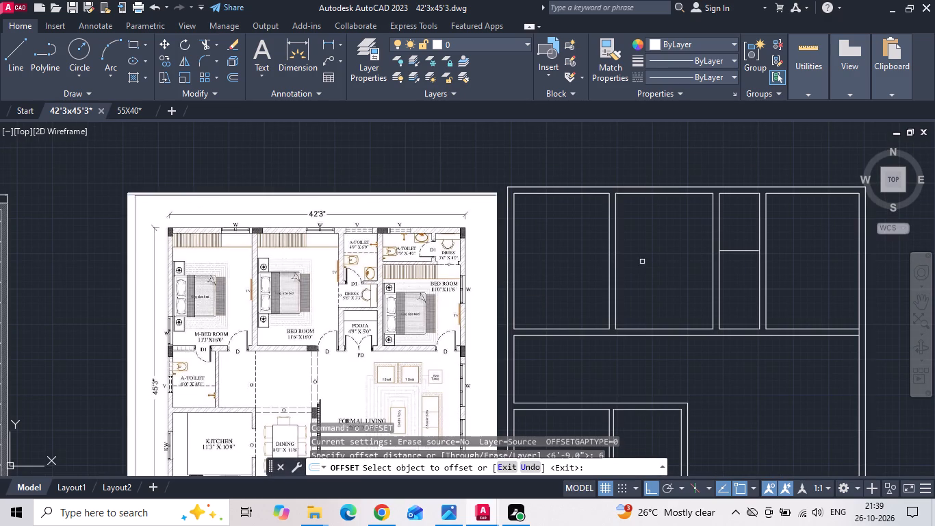
left_click_drag(737, 249, 737, 258)
left_click(735, 270)
key("Escape")
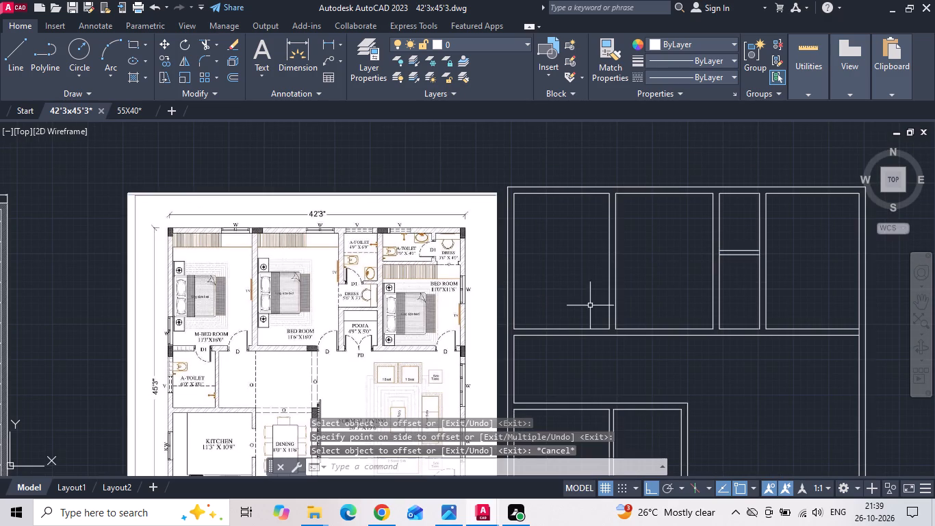
Offset the bedrooms' south wall line 5' north in the narrow bay for the Pooja room.
scroll(377, 337, "up", 1)
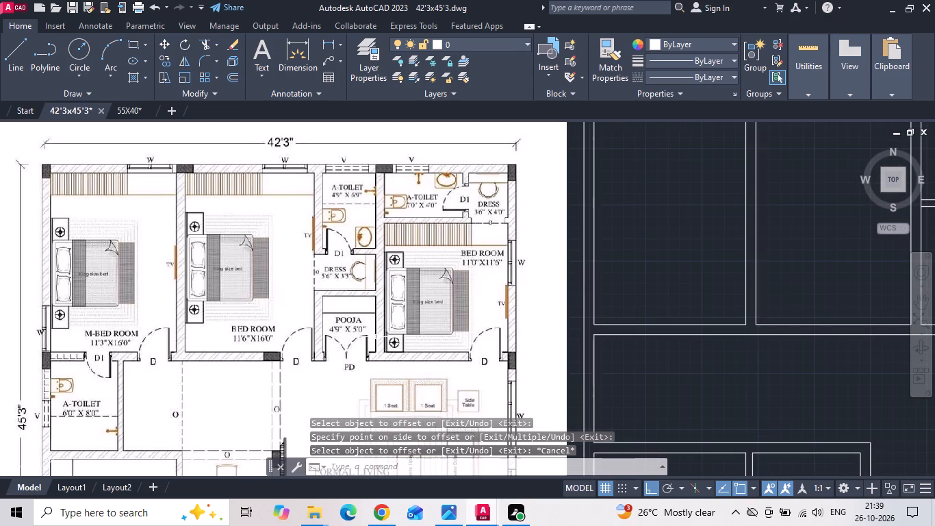
type("o")
key("space")
type("5'")
key("Return")
middle_click_drag(545, 298, 379, 327)
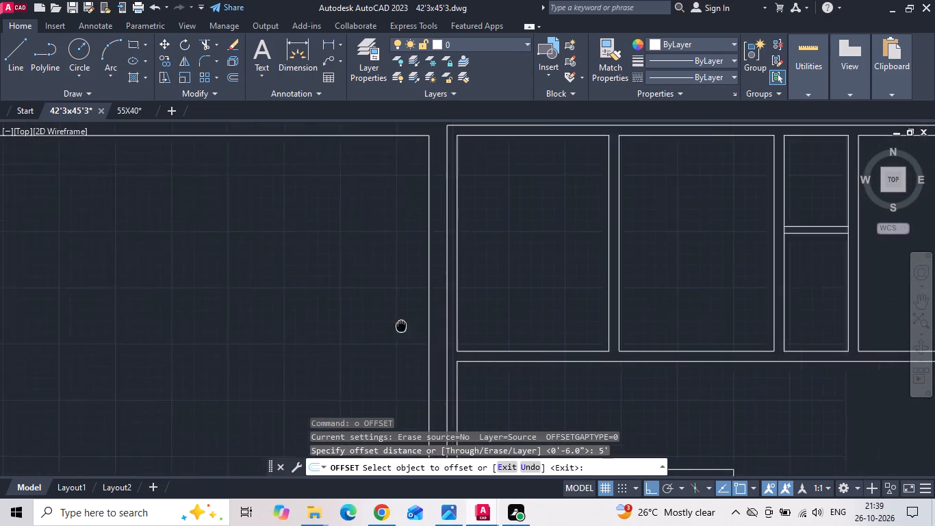
middle_click_drag(379, 327, 342, 327)
left_click(745, 351)
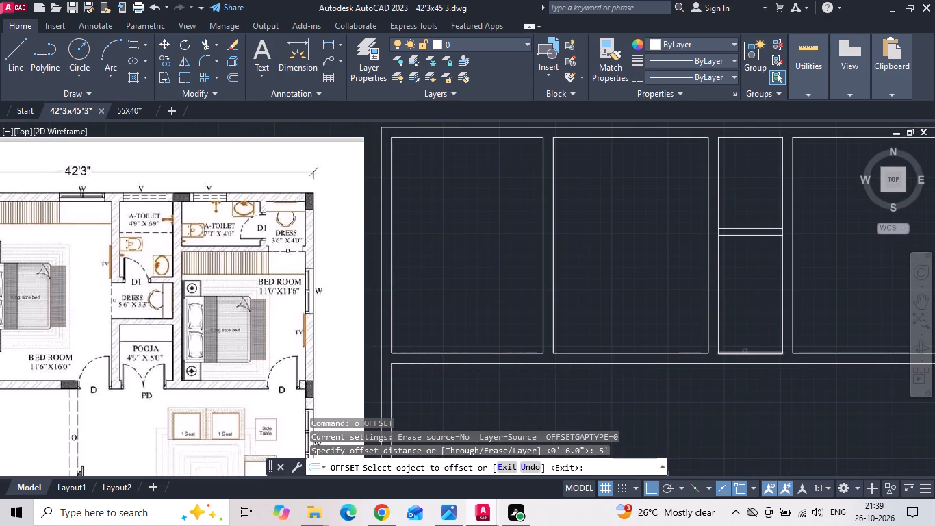
left_click(732, 352)
left_click(735, 335)
key("Escape")
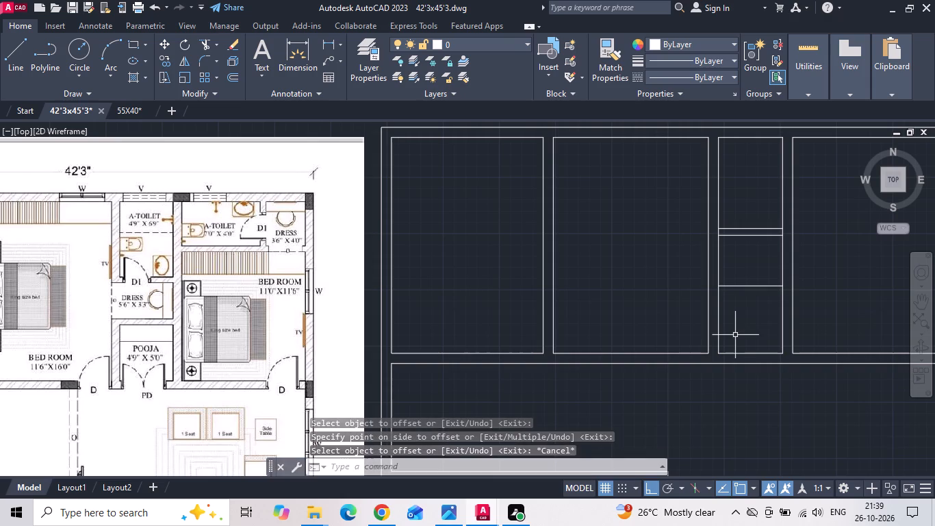
Offset the Pooja room's north line 6" north to form the partition between Pooja and Dress.
type("o 6")
key("space")
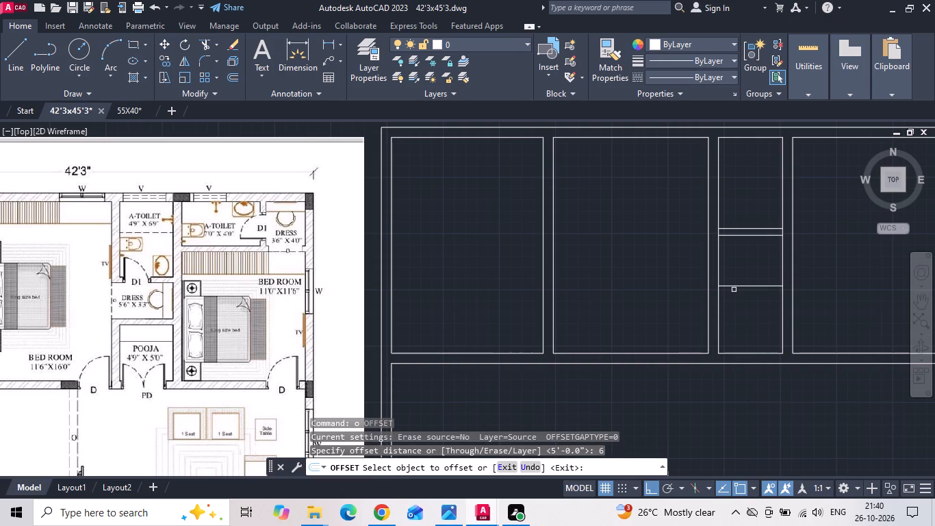
left_click(734, 286)
left_click(742, 262)
scroll(750, 277, "down", 1)
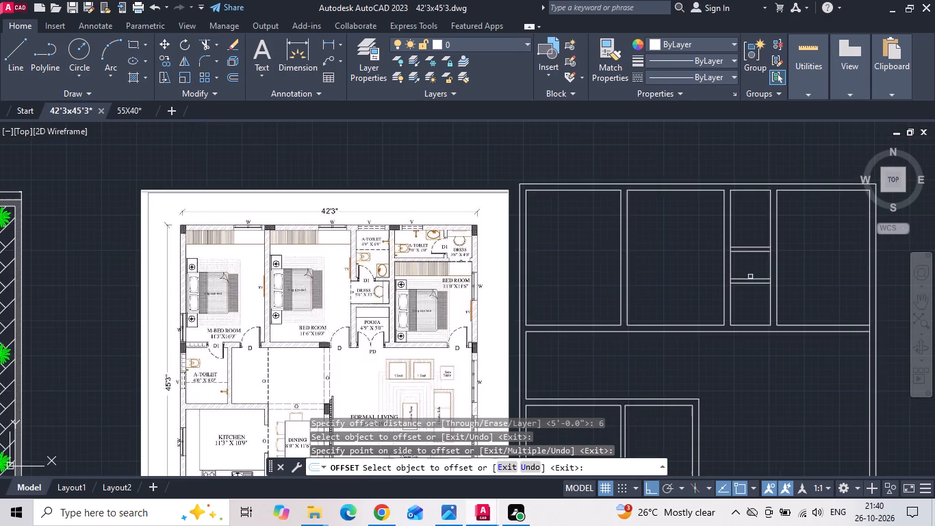
scroll(355, 288, "up", 2)
key("Escape")
scroll(266, 289, "down", 2)
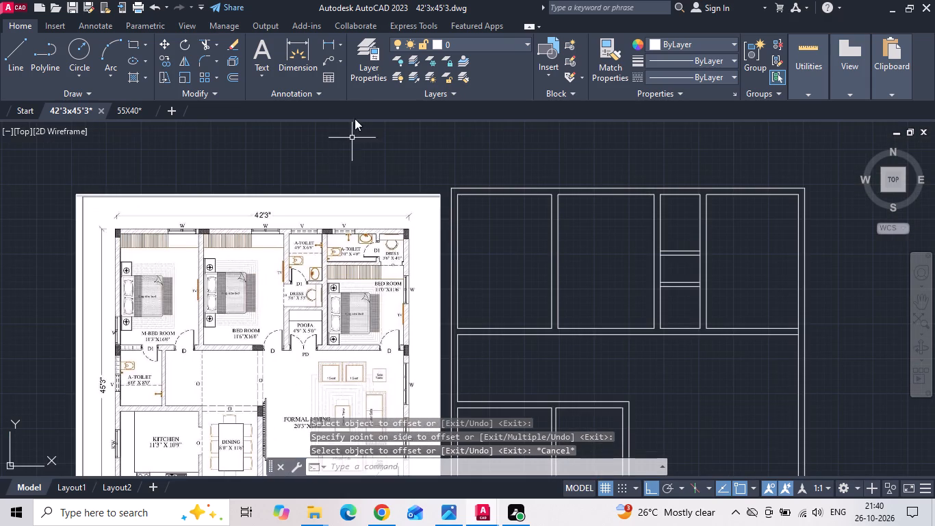
Measure the clear gap between the two horizontal partitions in the narrow bay for the Dress area.
left_click(329, 46)
scroll(656, 260, "up", 2)
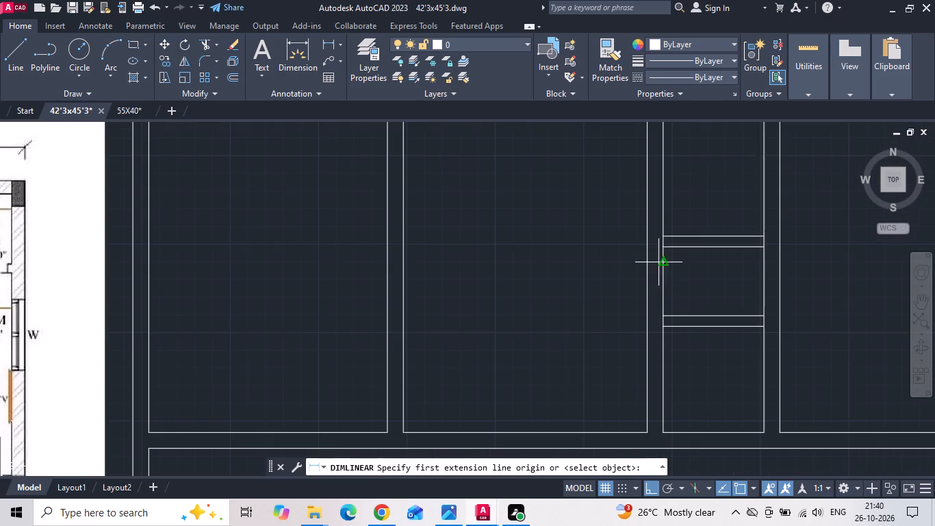
left_click(730, 251)
left_click(732, 316)
key("Escape")
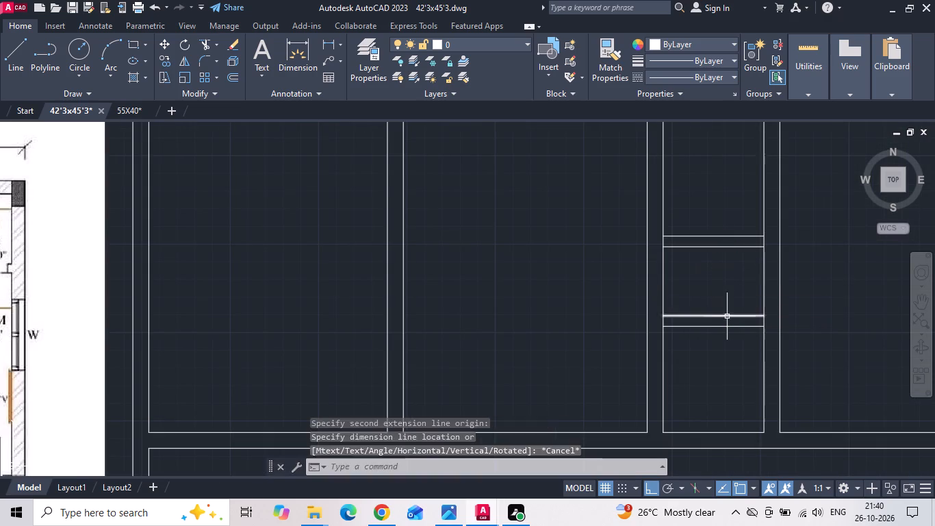
scroll(695, 314, "down", 2)
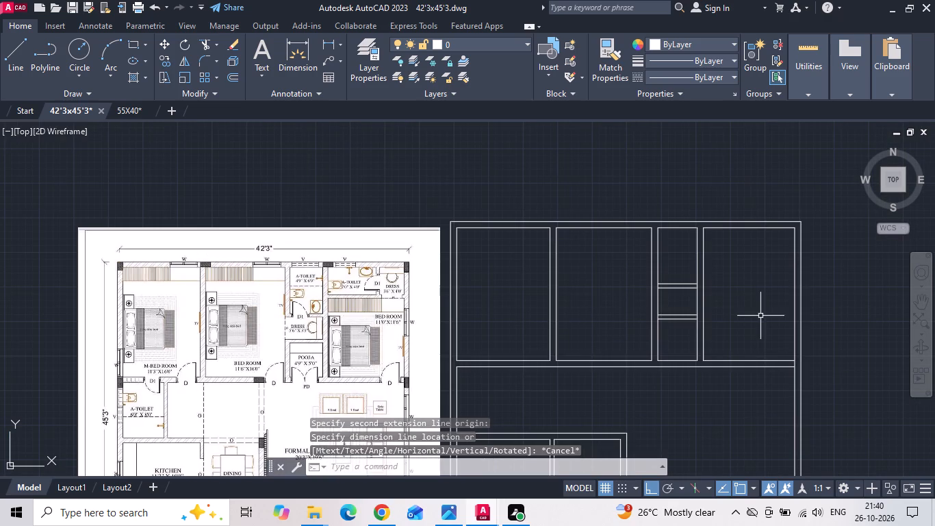
Offset the north wall's inner line 4' south in the east bedroom for its A-Toilet and Dress.
scroll(383, 277, "up", 2)
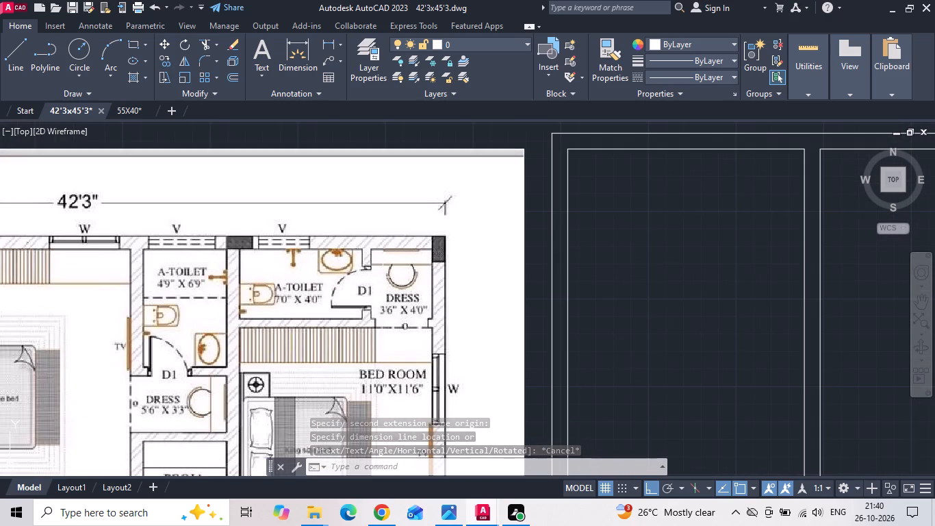
type("o 4'")
key("Return")
scroll(231, 329, "down", 1)
scroll(439, 306, "down", 1)
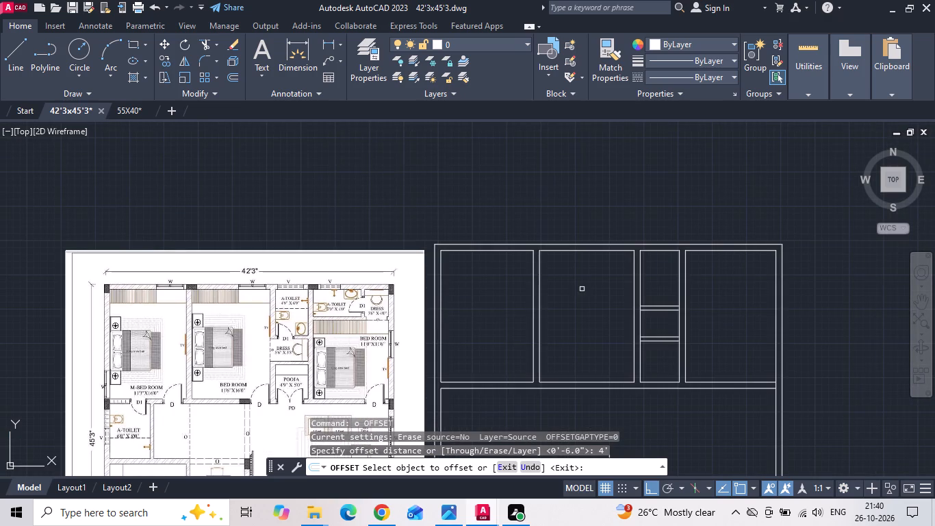
left_click(726, 249)
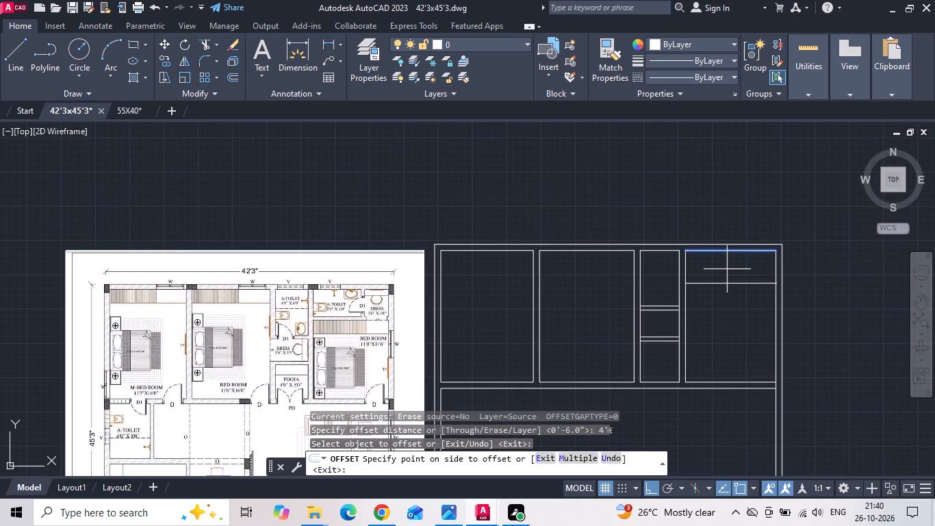
left_click(727, 269)
key("Escape")
Offset the east bedroom's A-Toilet and Dress south line 6" south to form the partition thickness.
scroll(374, 323, "up", 2)
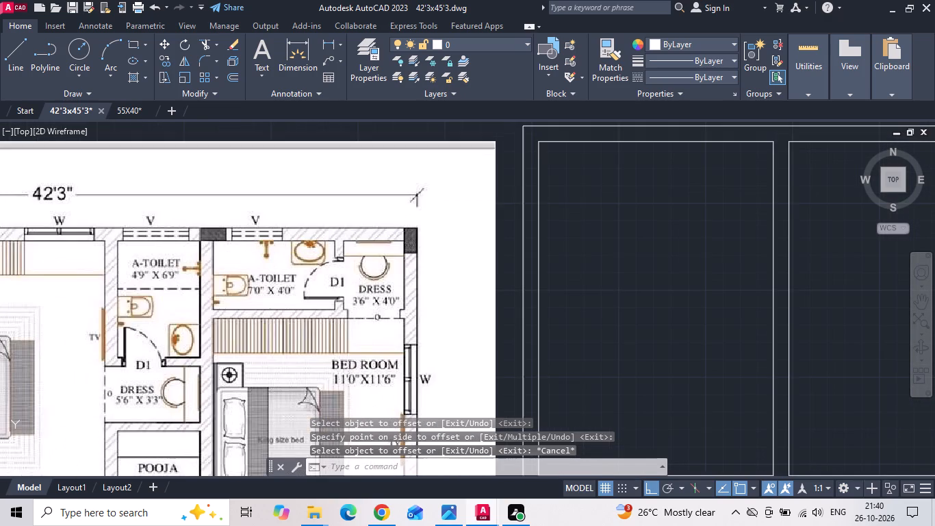
type("o")
key("space")
key("6")
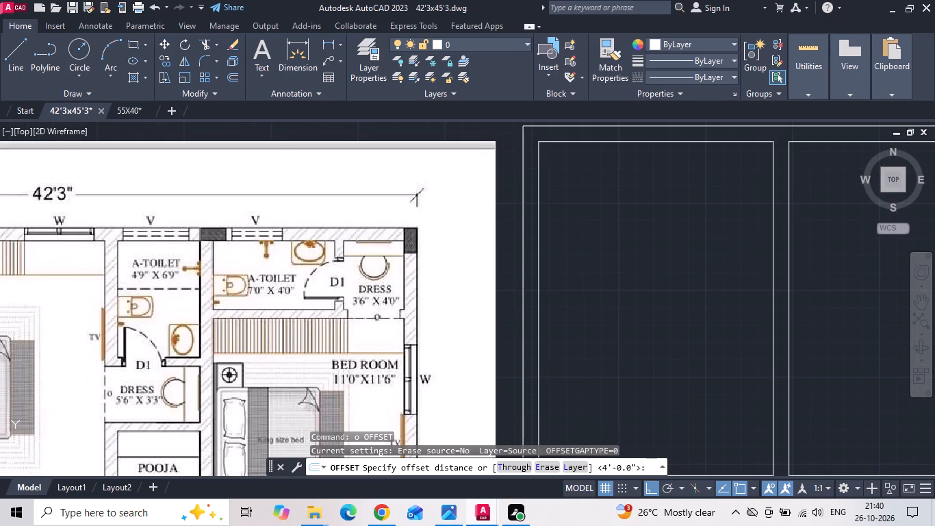
key("space")
scroll(365, 309, "down", 2)
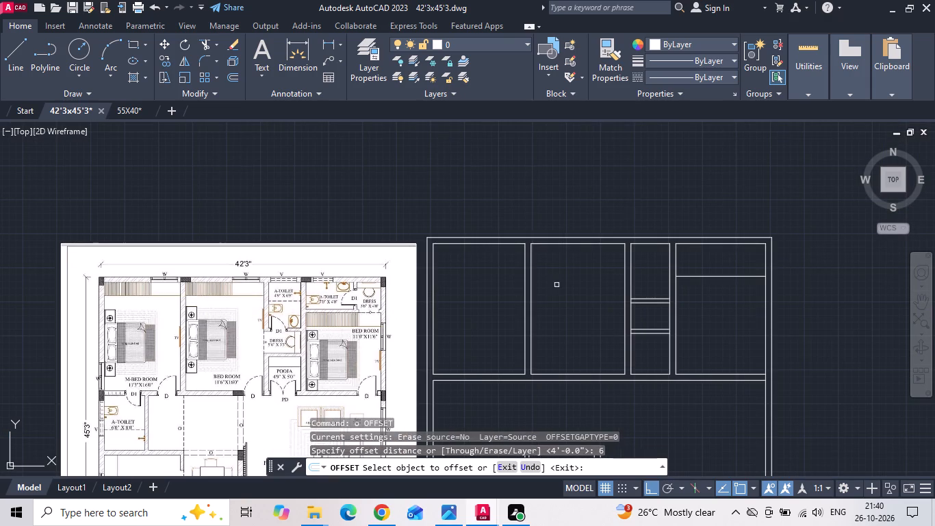
left_click(683, 277)
left_click(685, 307)
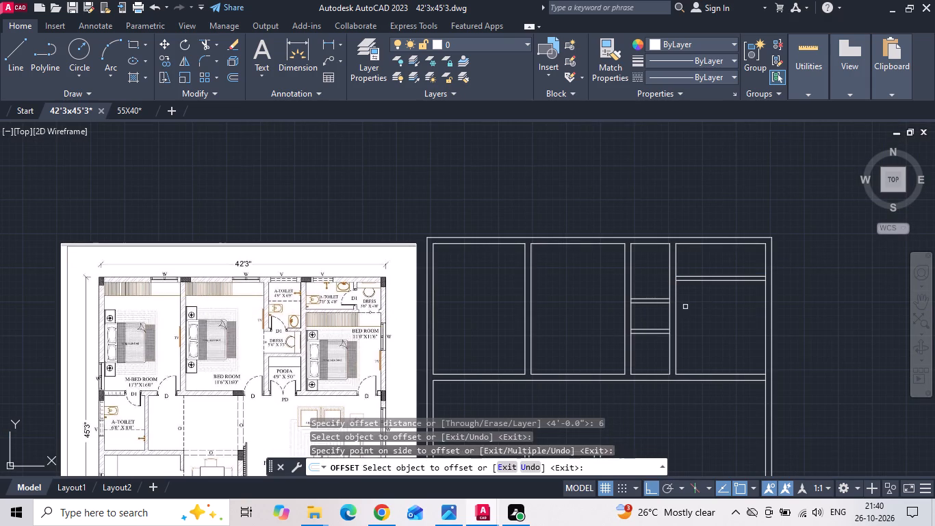
key("Escape")
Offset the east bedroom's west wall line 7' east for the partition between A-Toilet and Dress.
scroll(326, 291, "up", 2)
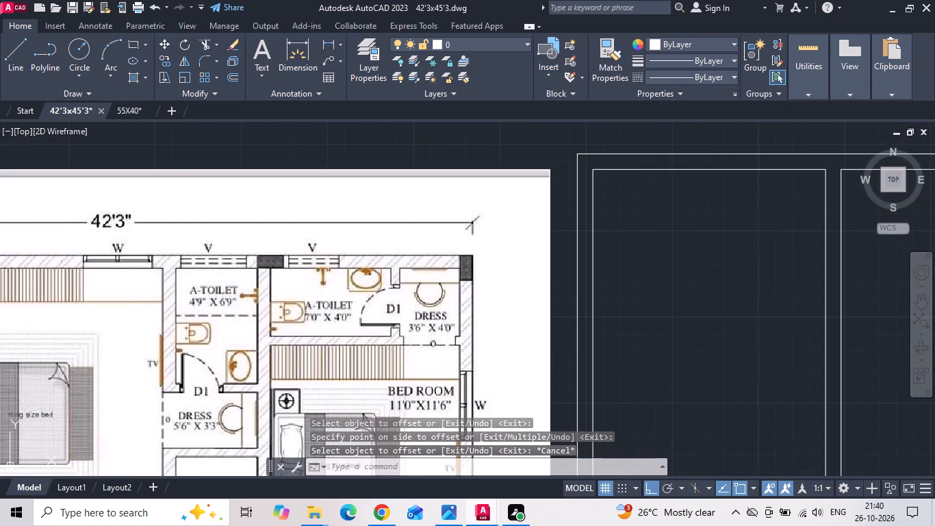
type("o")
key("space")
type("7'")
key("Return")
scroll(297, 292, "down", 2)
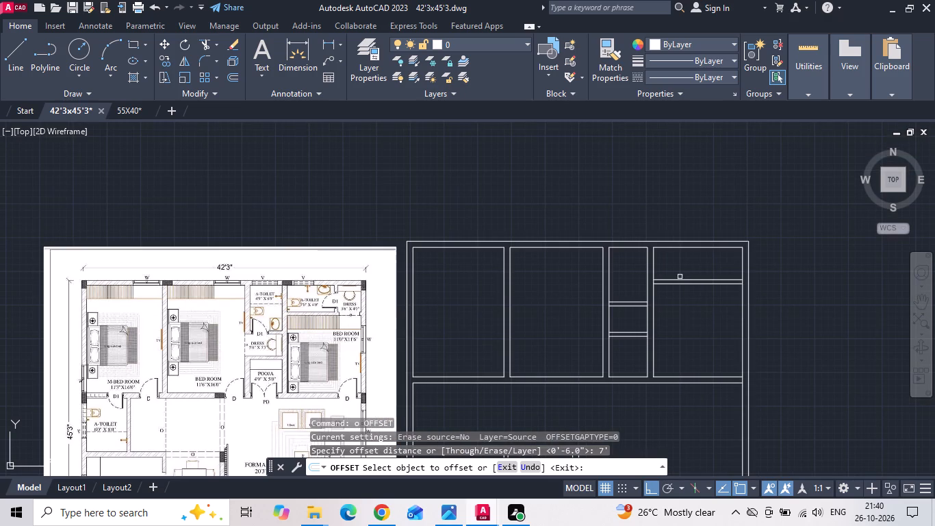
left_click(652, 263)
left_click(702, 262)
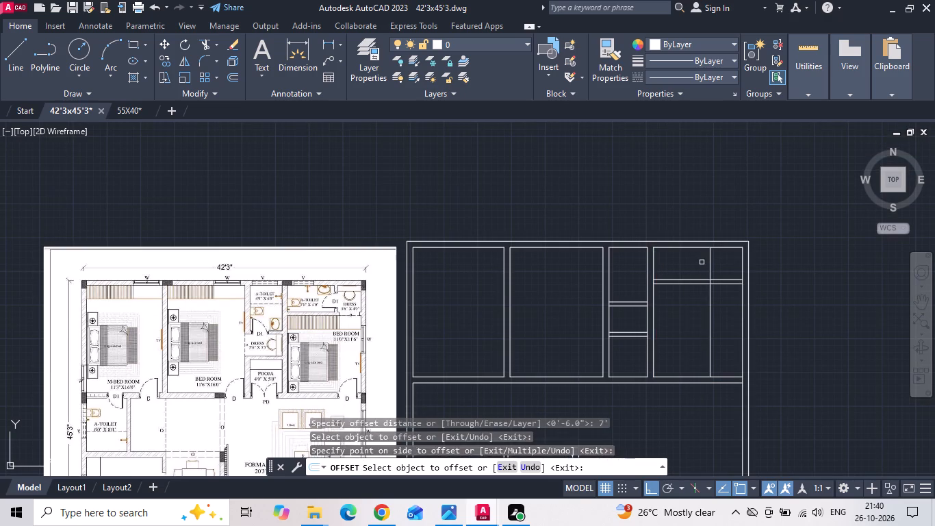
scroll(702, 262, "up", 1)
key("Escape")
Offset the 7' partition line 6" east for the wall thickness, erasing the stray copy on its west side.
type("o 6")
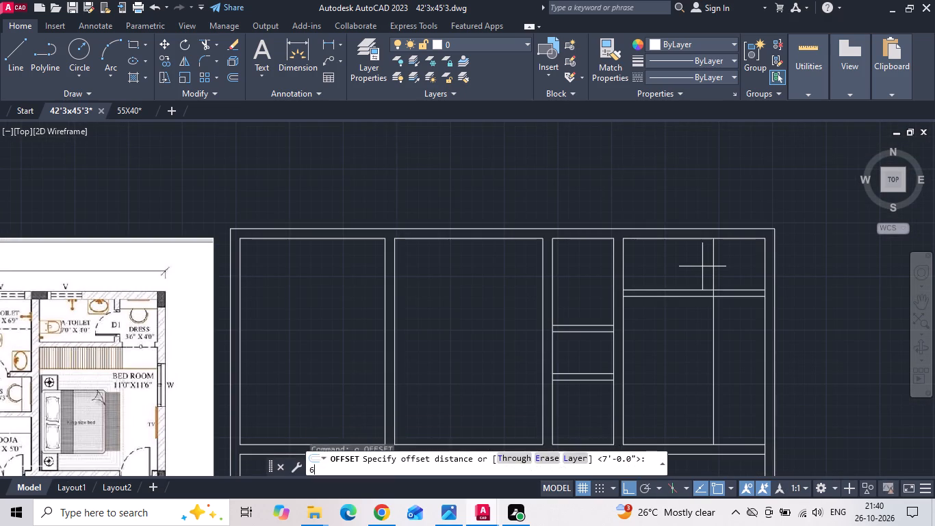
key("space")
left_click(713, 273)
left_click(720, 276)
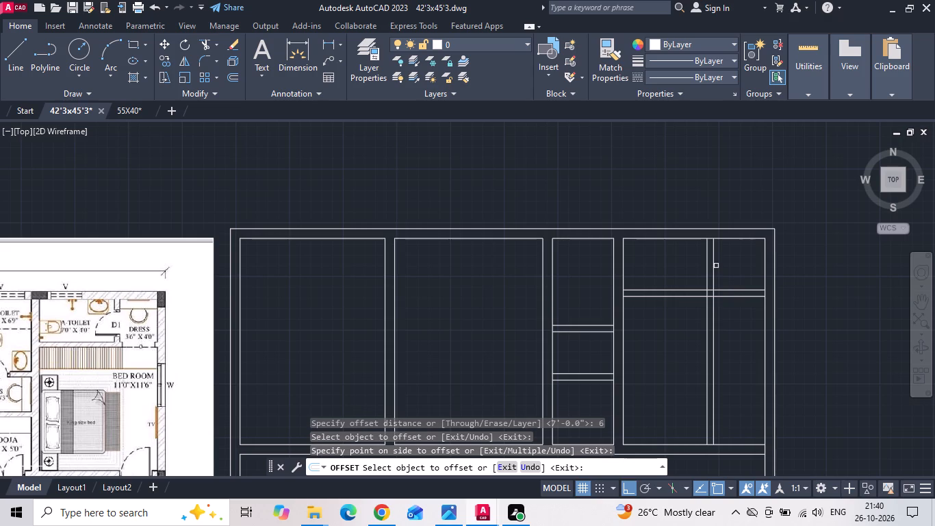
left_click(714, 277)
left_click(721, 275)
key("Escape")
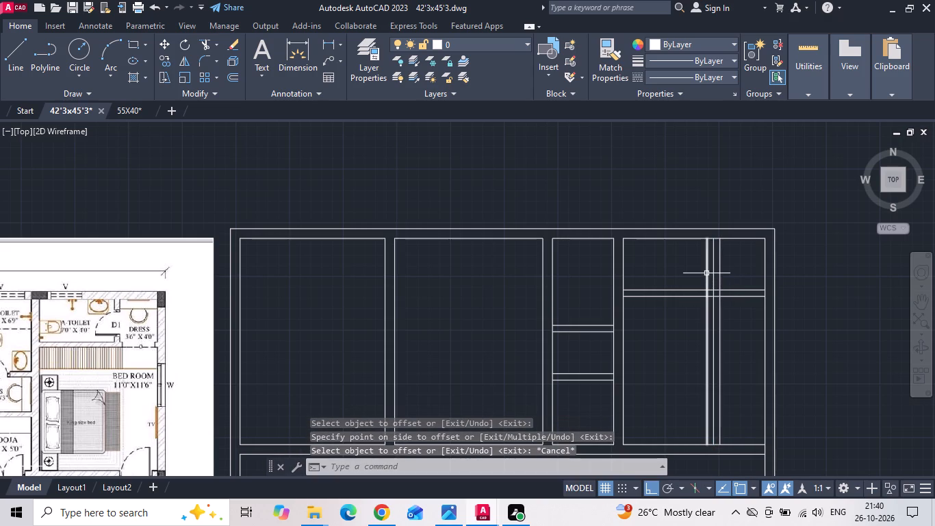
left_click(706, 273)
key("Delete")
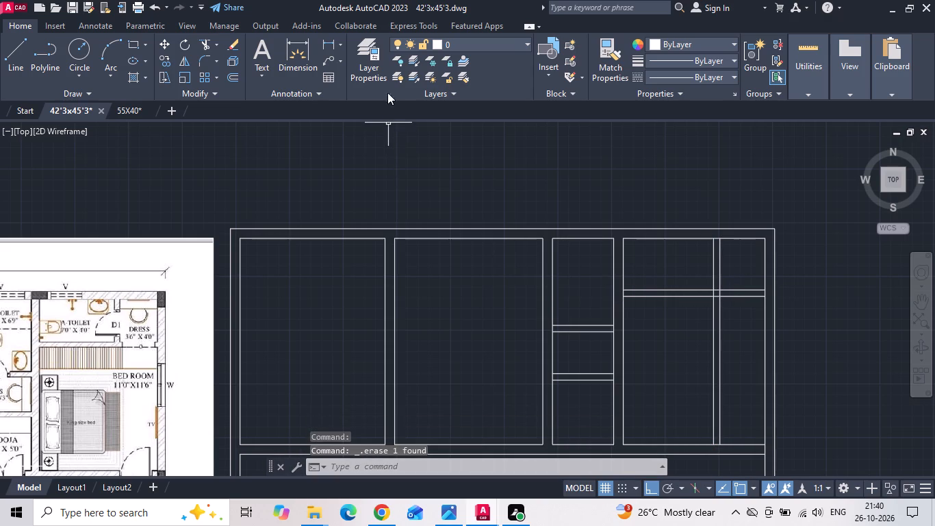
Measure the east bedroom's A-Toilet width from the vertical partition to the west wall and compare it with the reference plan.
left_click(335, 47)
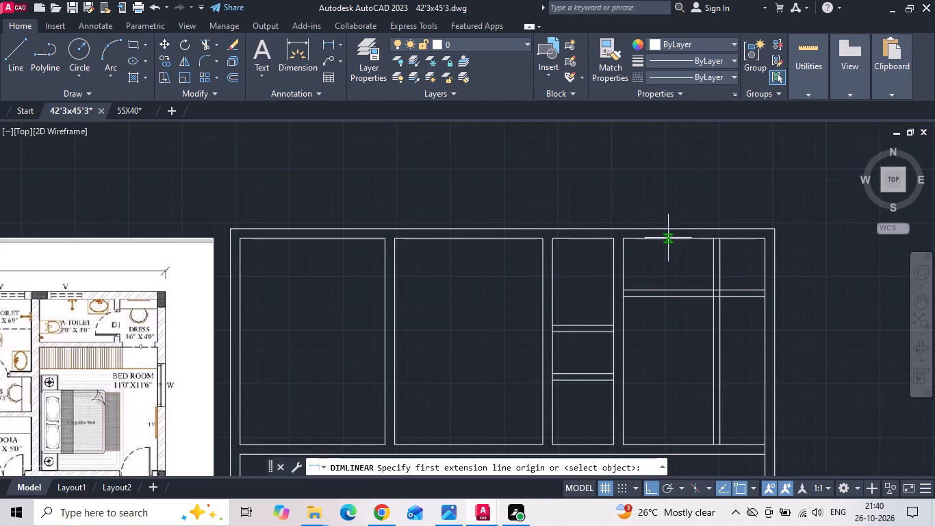
left_click(716, 267)
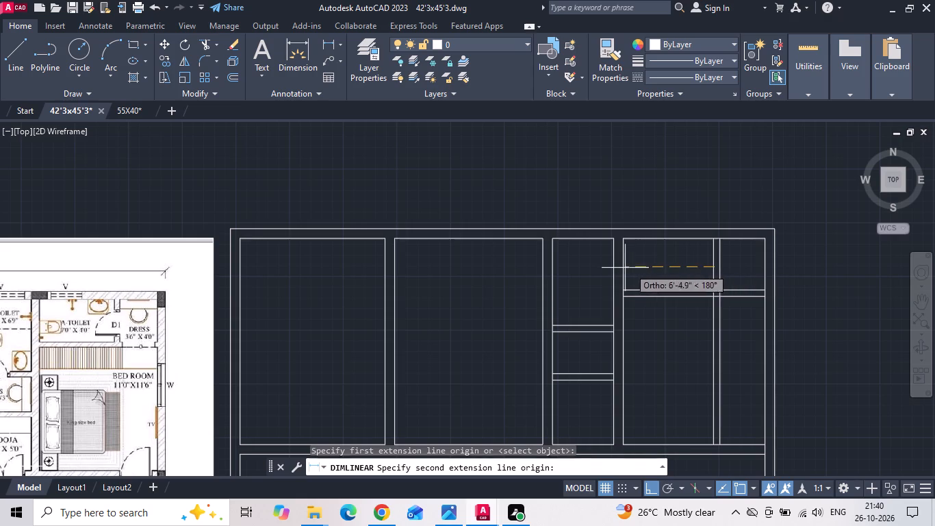
left_click(618, 268)
scroll(619, 271, "down", 2)
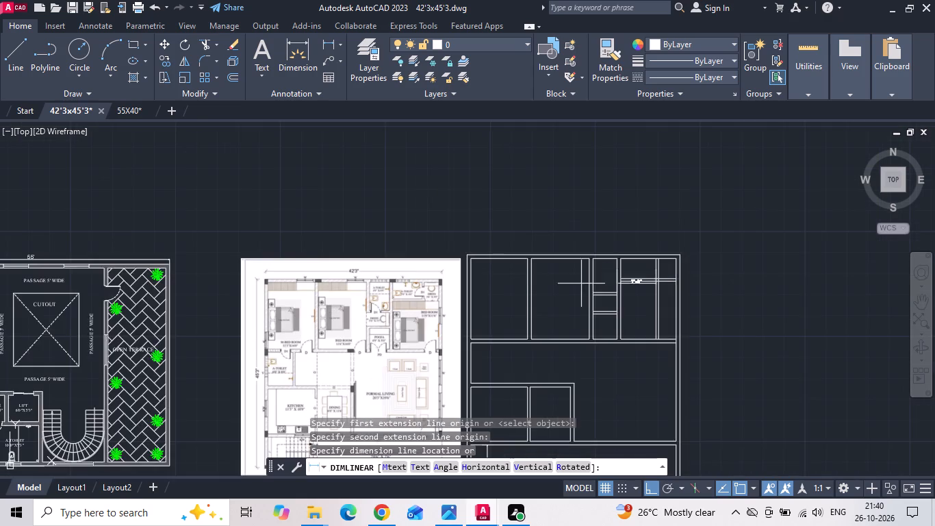
scroll(544, 286, "up", 2)
scroll(538, 288, "down", 1)
scroll(352, 321, "up", 2)
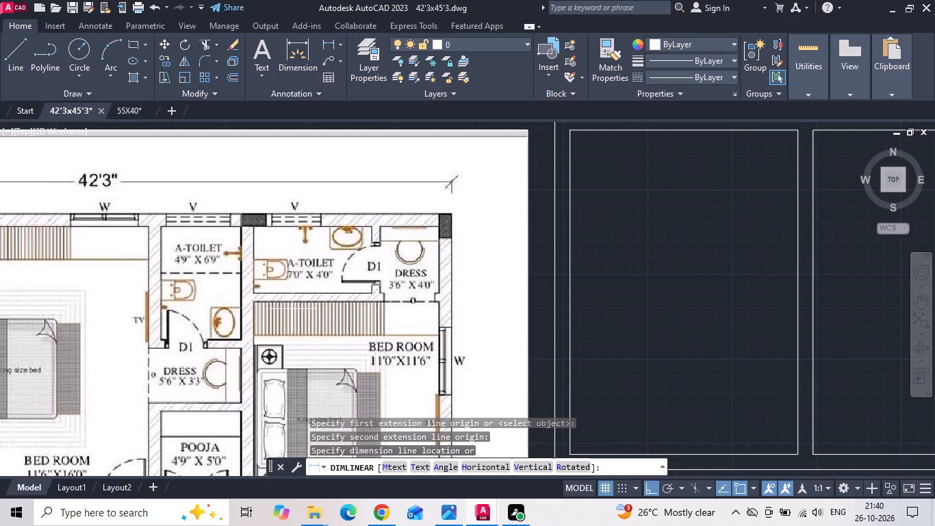
scroll(292, 309, "down", 1)
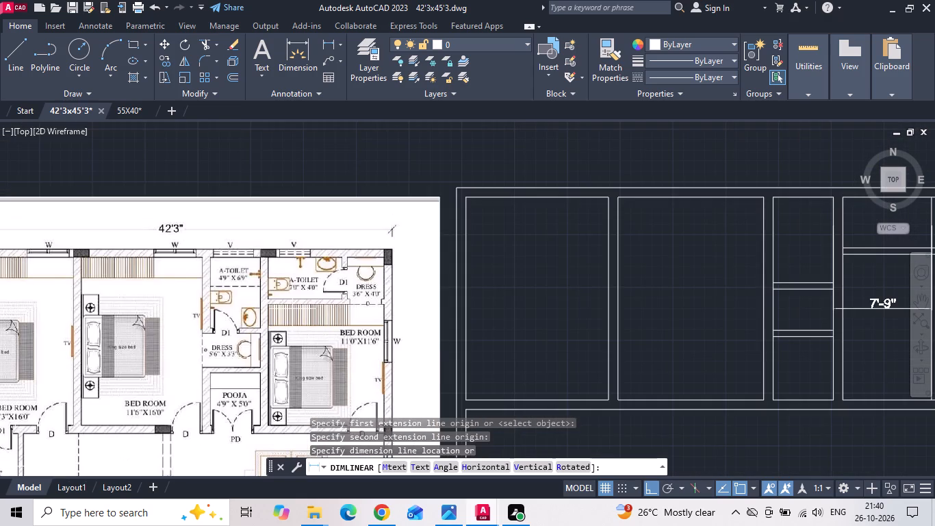
scroll(292, 309, "up", 1)
key("Escape")
scroll(292, 309, "down", 2)
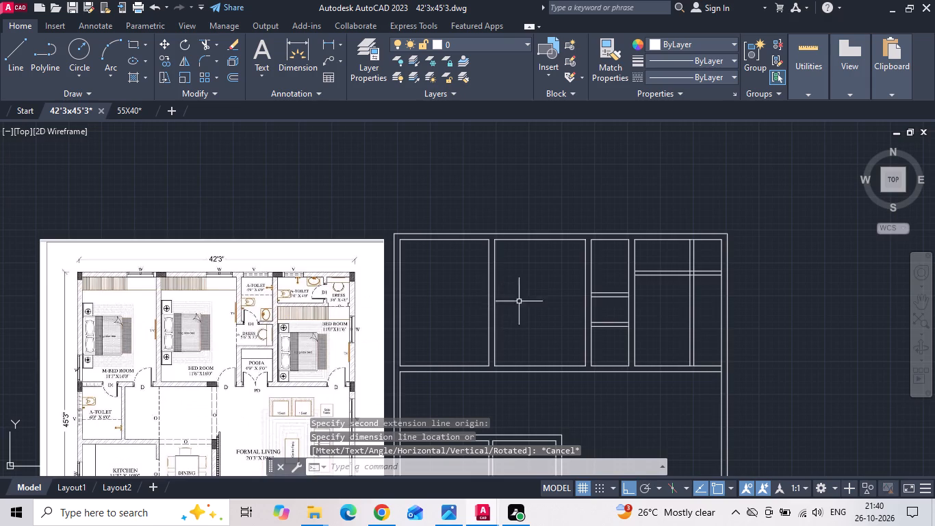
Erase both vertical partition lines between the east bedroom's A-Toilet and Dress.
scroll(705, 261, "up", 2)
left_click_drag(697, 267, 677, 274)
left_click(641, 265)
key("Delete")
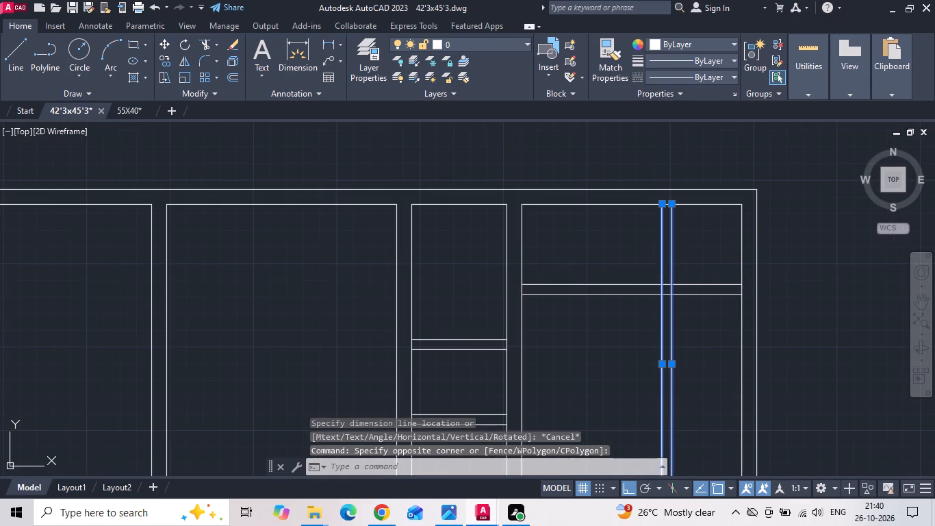
Offset the east bedroom's west wall inner line 7' east again for the A-Toilet's east side.
type("o 7")
key("apostrophe")
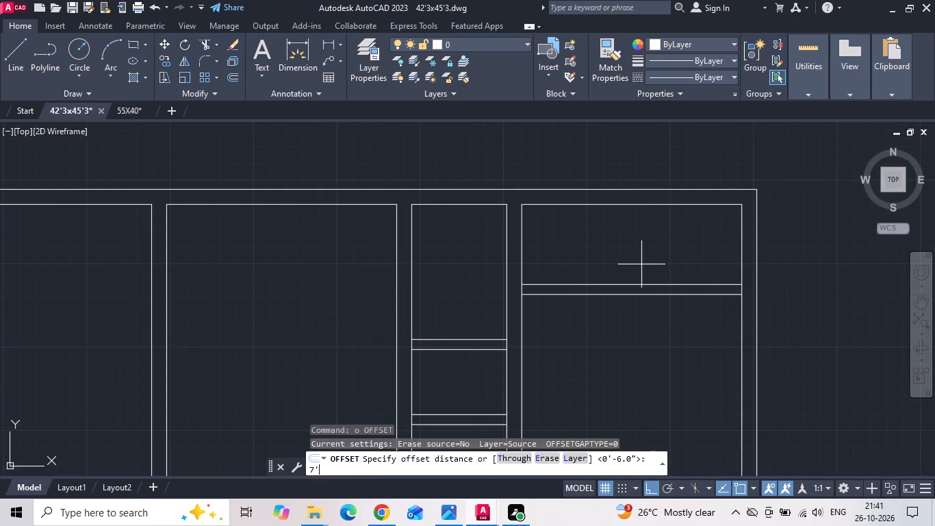
key("Return")
left_click_drag(521, 247, 531, 251)
left_click(579, 263)
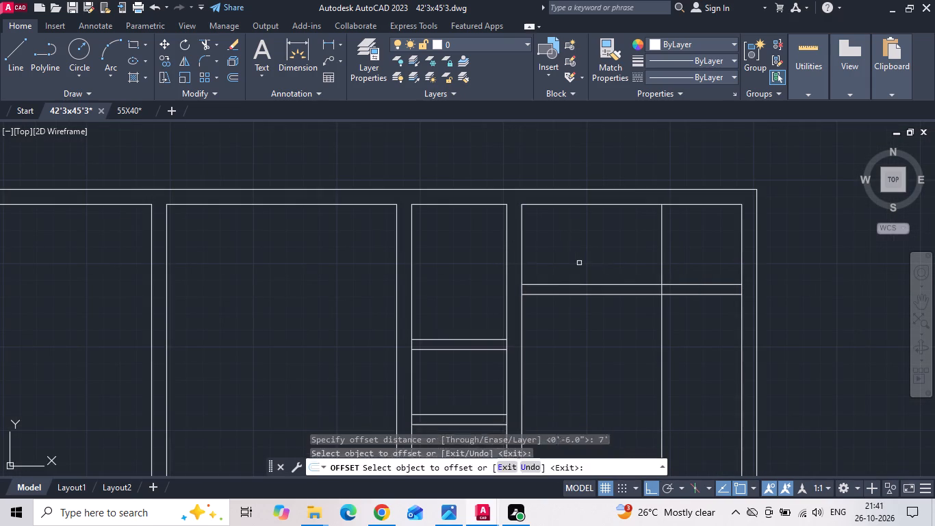
Offset the east bedroom's 7' A-Toilet partition line 6" east for the wall thickness.
key("Escape")
type("o 6")
key("space")
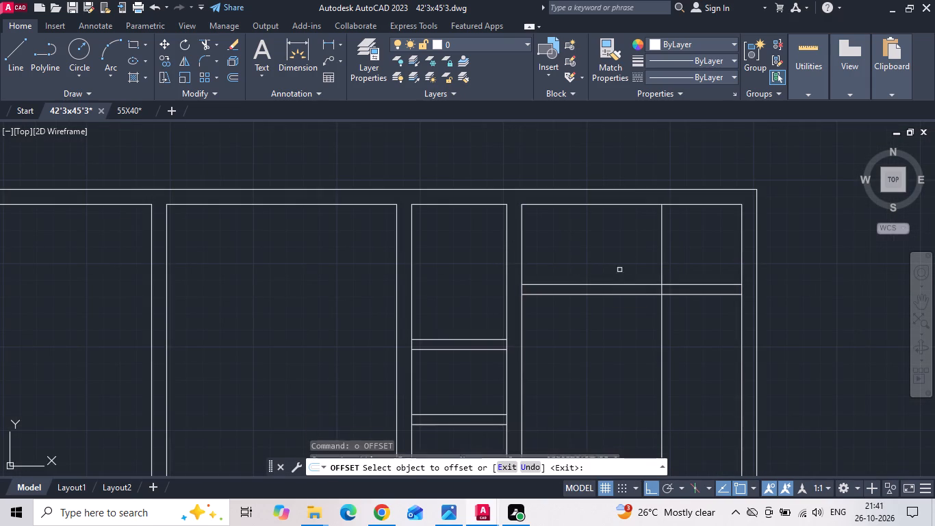
left_click(663, 248)
left_click(680, 262)
key("Escape")
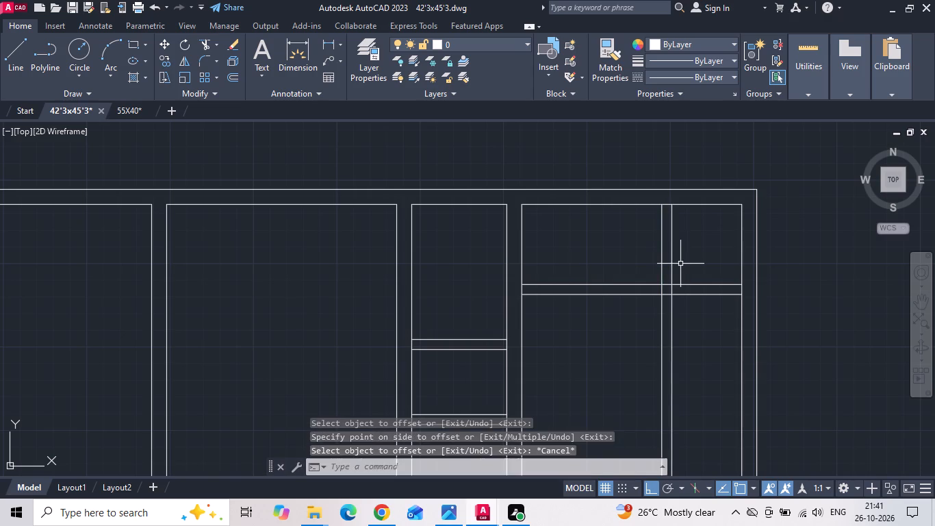
Trim the partition lines south of the A-Toilet's south wall, the segments crossing inside that wall, and the north wall line between the partition lines.
type("tr")
key("space")
left_click_drag(645, 336, 698, 368)
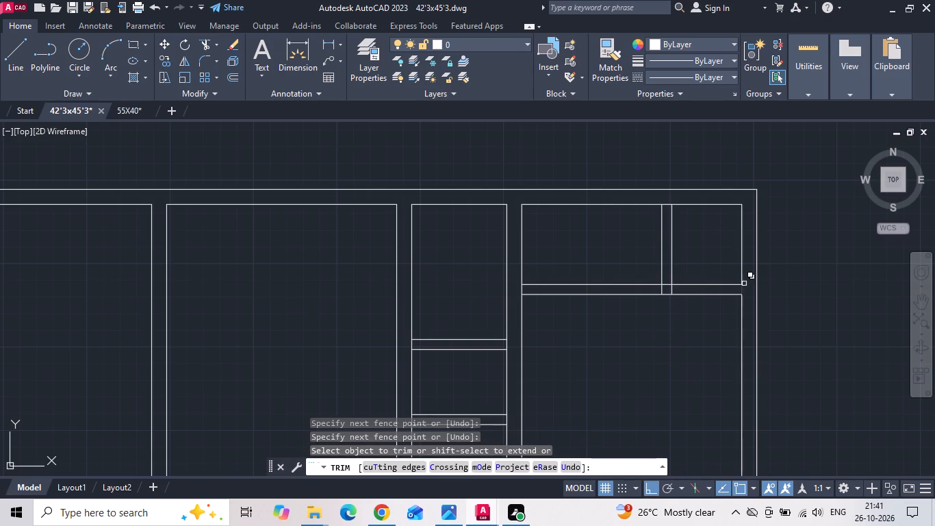
left_click(743, 292)
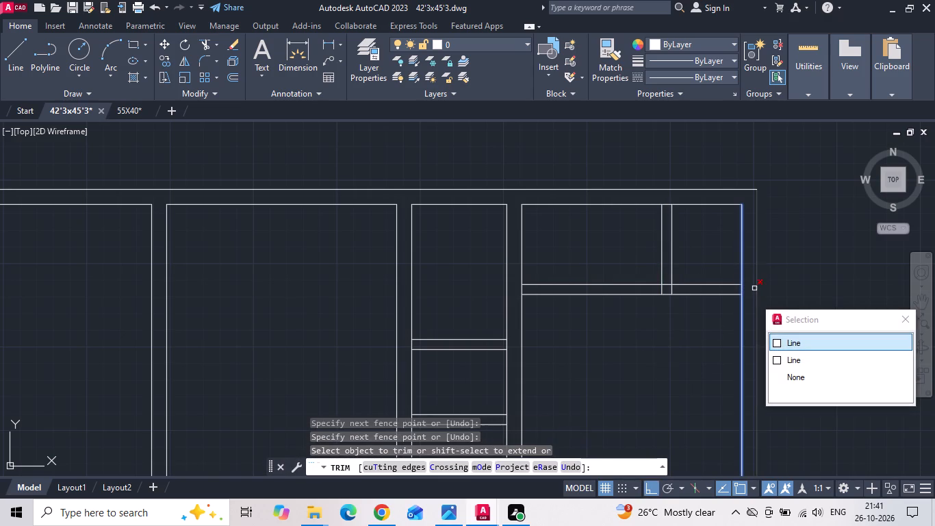
left_click(739, 292)
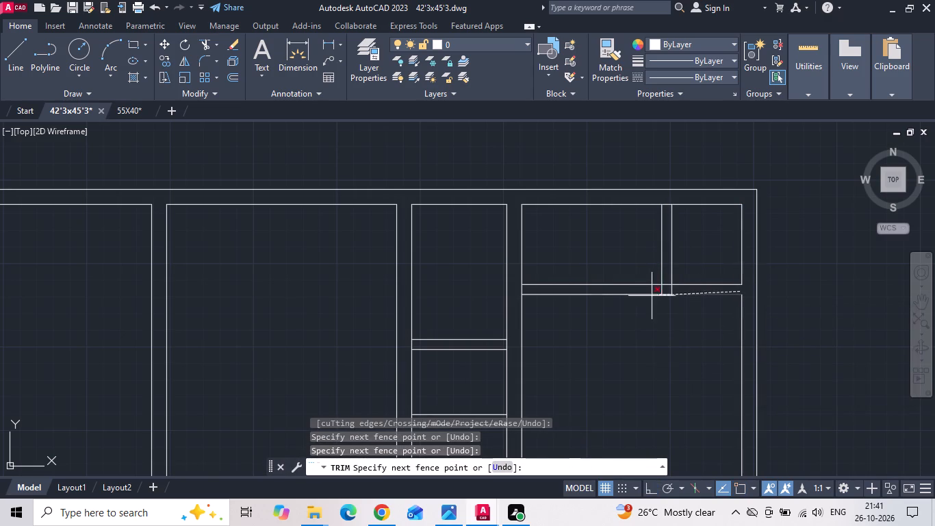
left_click(515, 290)
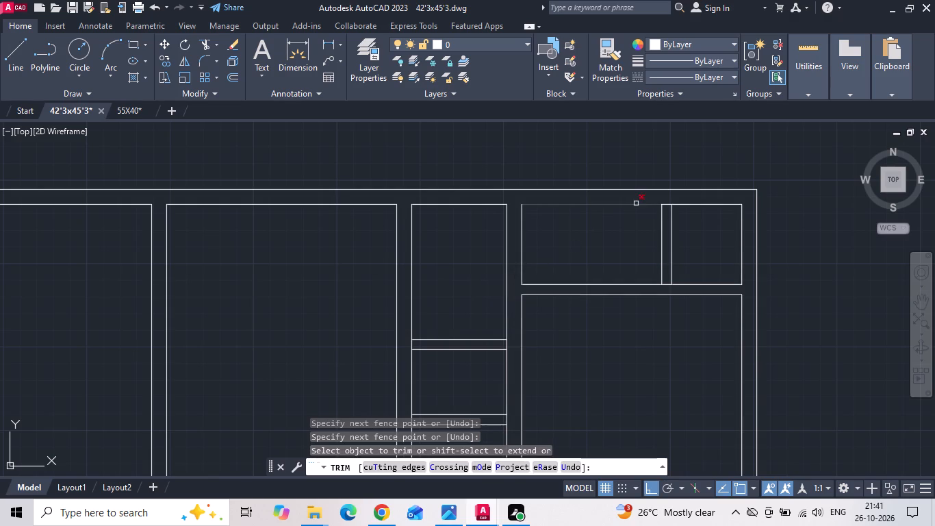
left_click(667, 205)
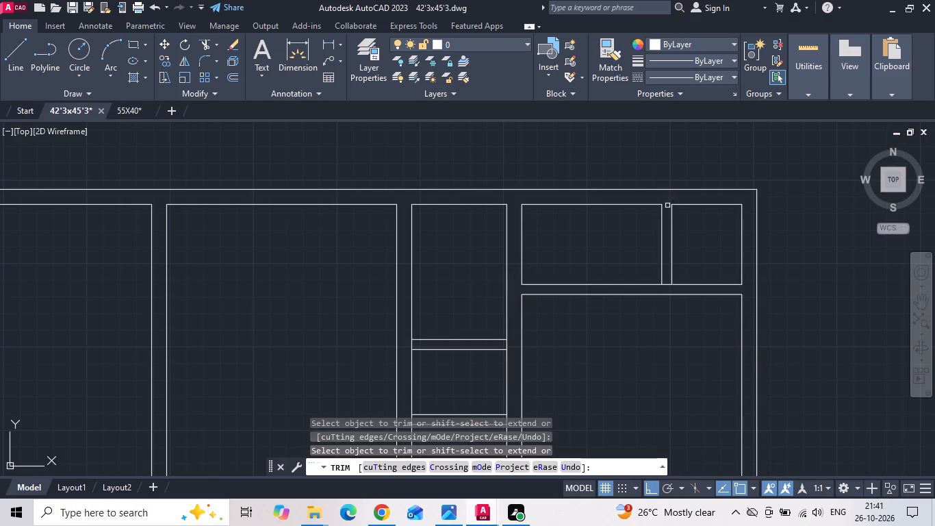
Trim the upper line of the A-Toilet's south wall where it crosses the Dress.
scroll(652, 321, "down", 3)
scroll(455, 355, "up", 2)
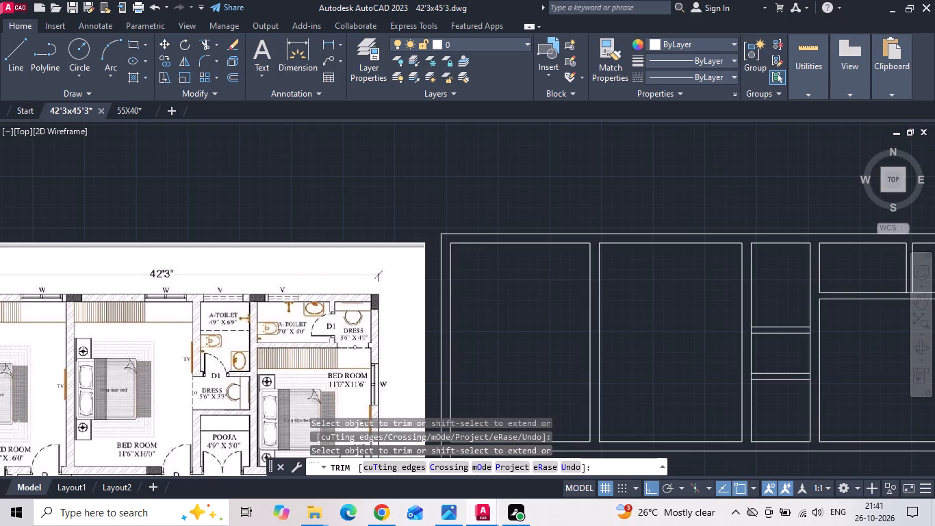
scroll(316, 337, "down", 1)
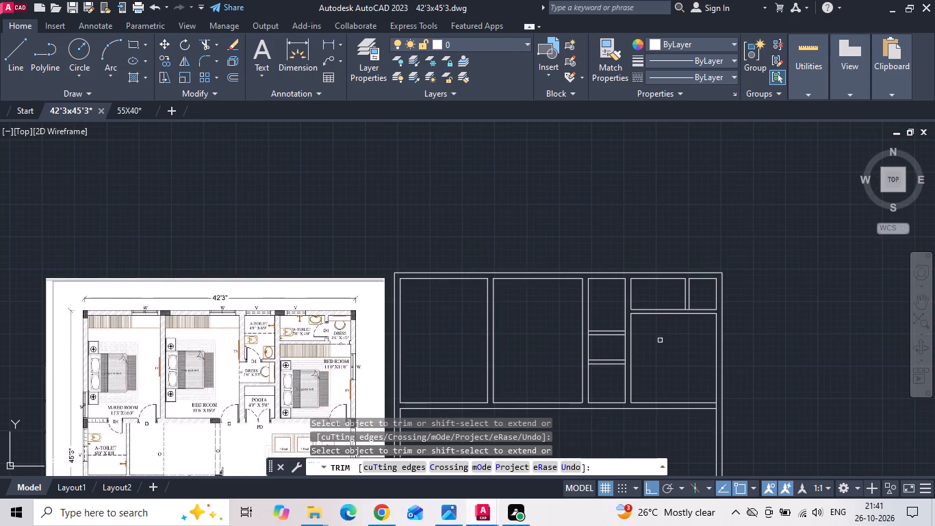
scroll(713, 279, "up", 2)
left_click(687, 329)
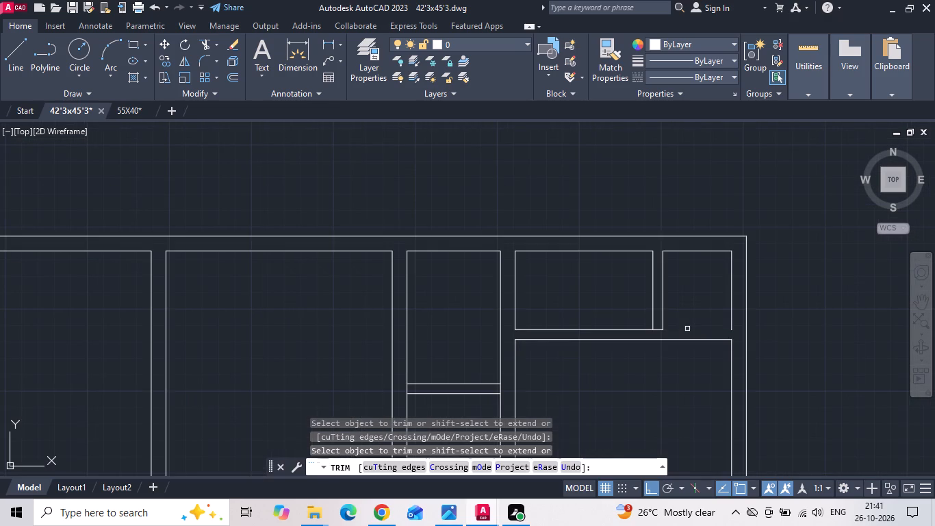
key("Escape")
Extend the partition's east line south to the lower line of the A-Toilet's south wall.
type("ex")
key("space")
left_click(663, 324)
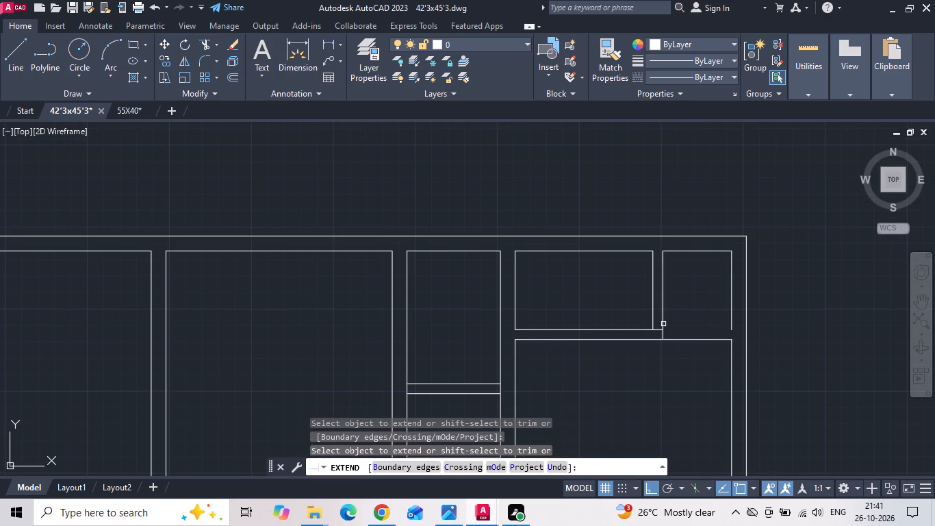
key("Escape")
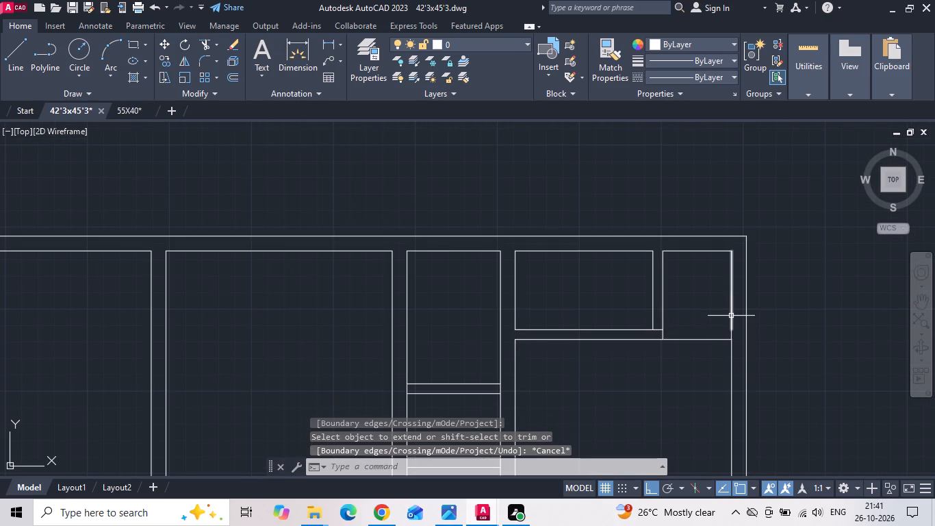
Replace the Dress's short east wall line by erasing it and extending the bedroom's east inner wall line to the north wall.
left_click(731, 316)
key("Delete")
type("ex")
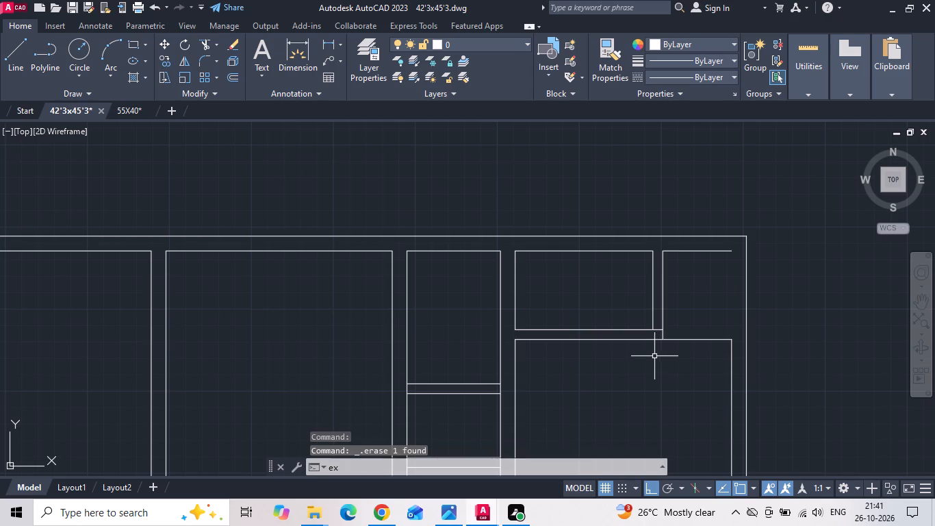
key("space")
left_click(726, 401)
left_click(739, 374)
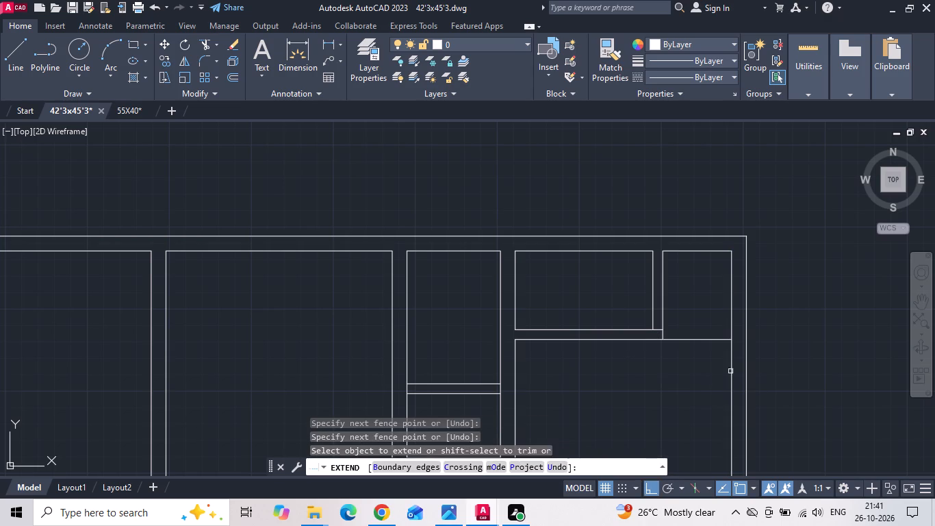
key("Escape")
Trim the lower wall line across the Dress opening and the leftover stub inside the A-Toilet's southeast wall corner.
type("tr")
key("space")
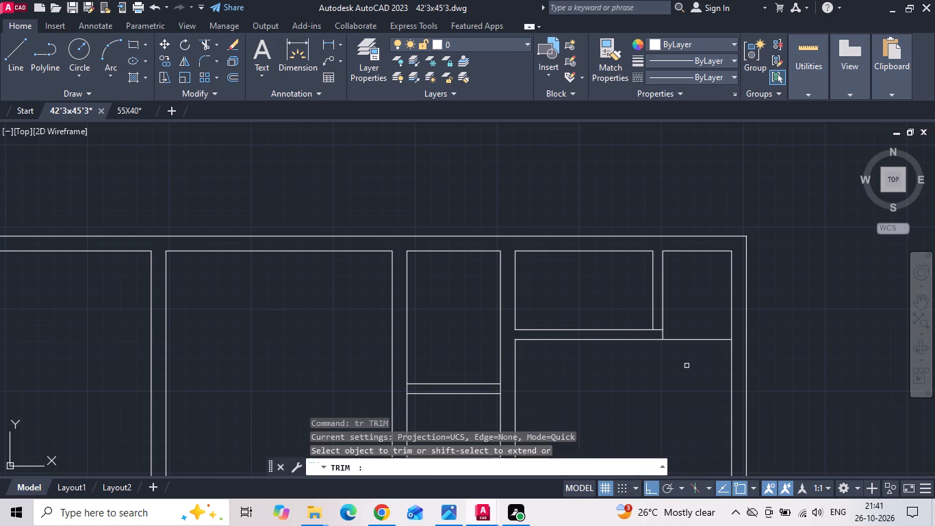
left_click_drag(686, 366, 689, 329)
scroll(695, 350, "down", 2)
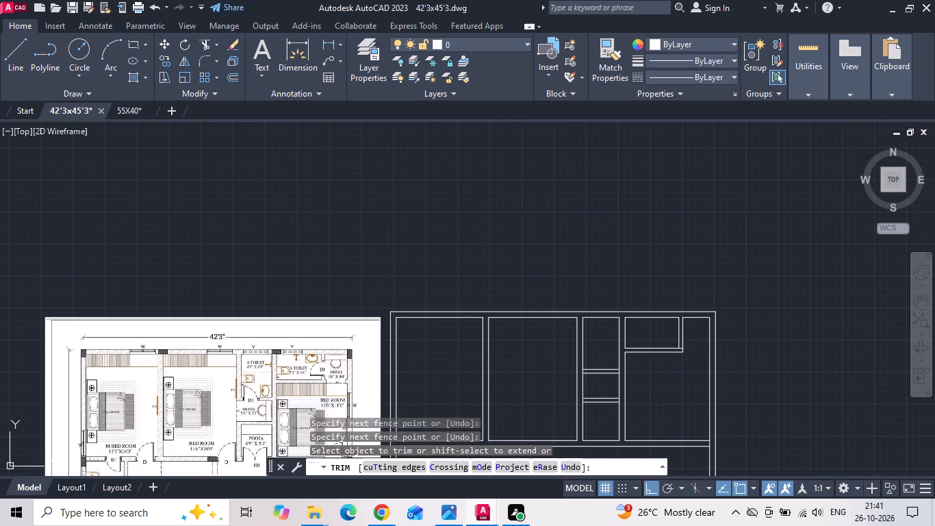
scroll(695, 347, "up", 3)
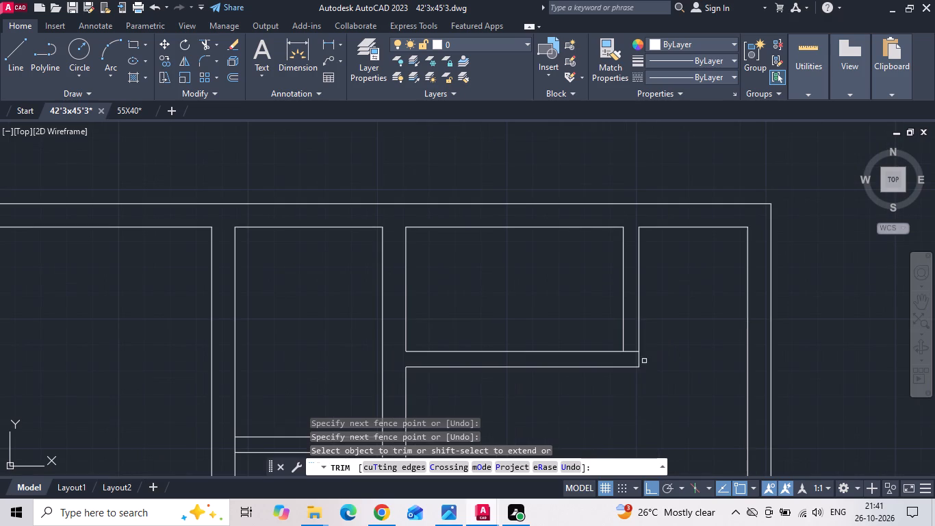
left_click(634, 353)
key("Escape")
Save the drawing.
key("ctrl+s")
key("ctrl+s")
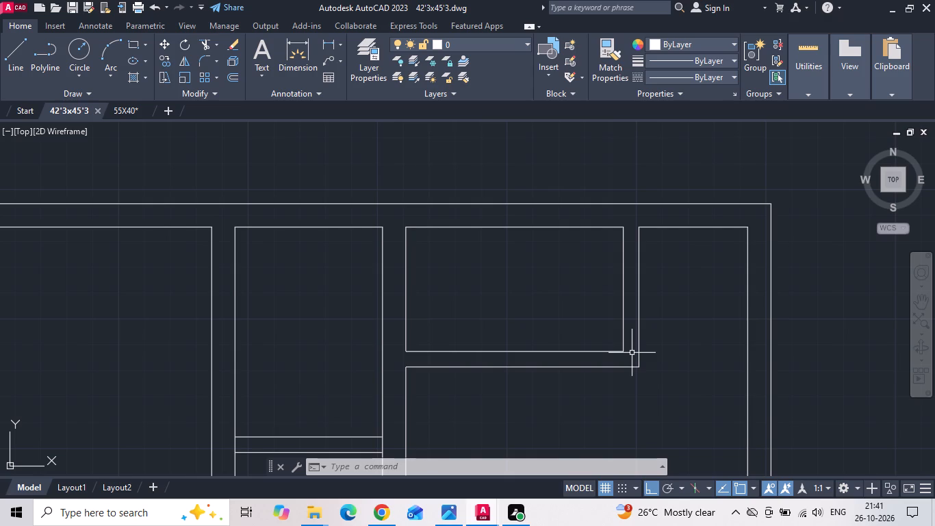
key("ctrl+s")
key("ctrl+s")
Examine the reference plan's bedroom range, especially the east bedroom's A-Toilet and Dress, against the redrawn walls.
scroll(593, 271, "down", 3)
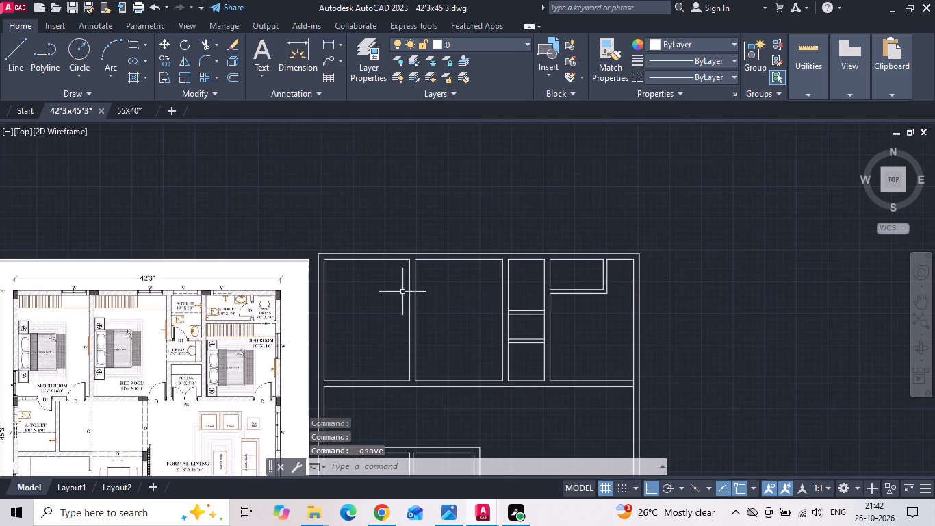
middle_click_drag(402, 292, 531, 253)
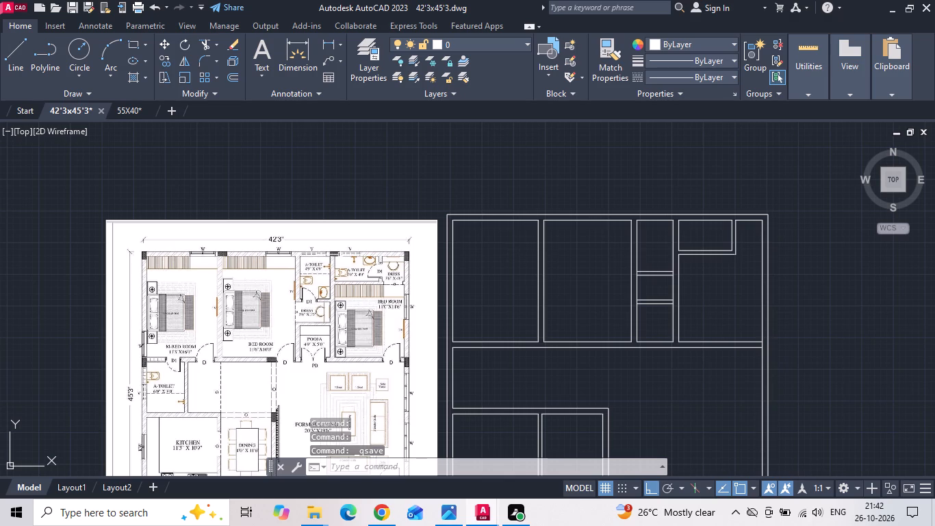
scroll(285, 305, "up", 1)
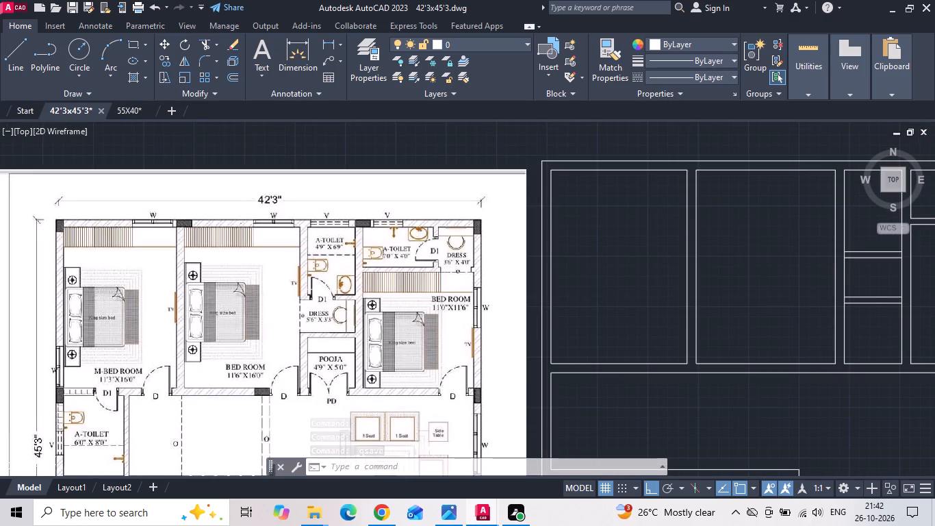
scroll(331, 289, "up", 3)
scroll(341, 284, "down", 3)
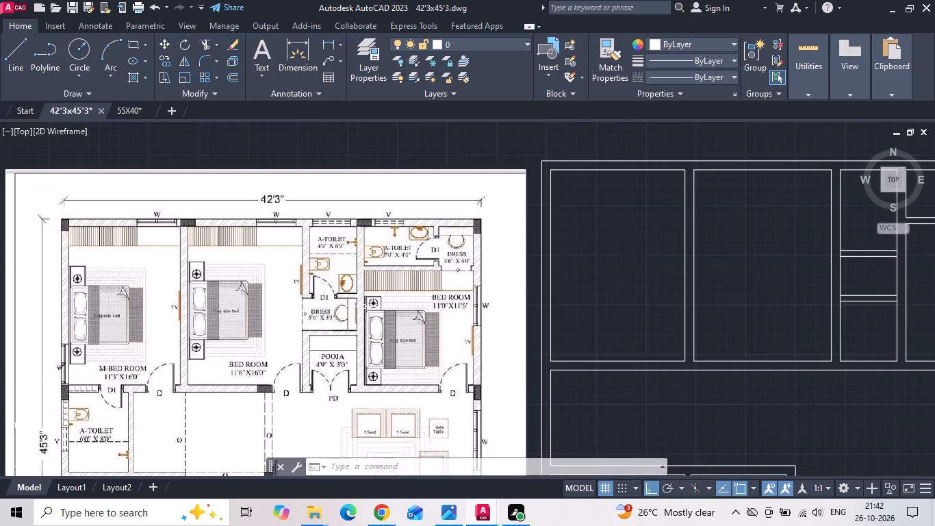
scroll(449, 272, "up", 2)
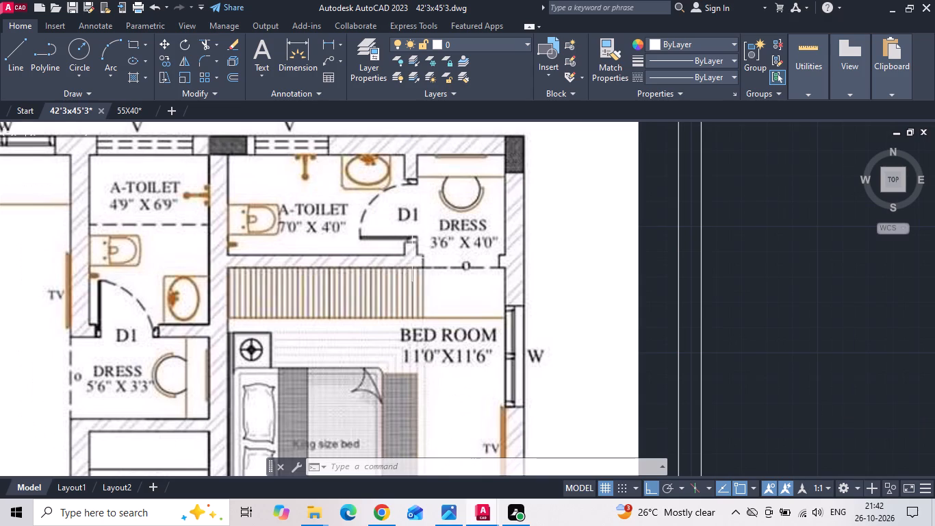
scroll(359, 242, "down", 2)
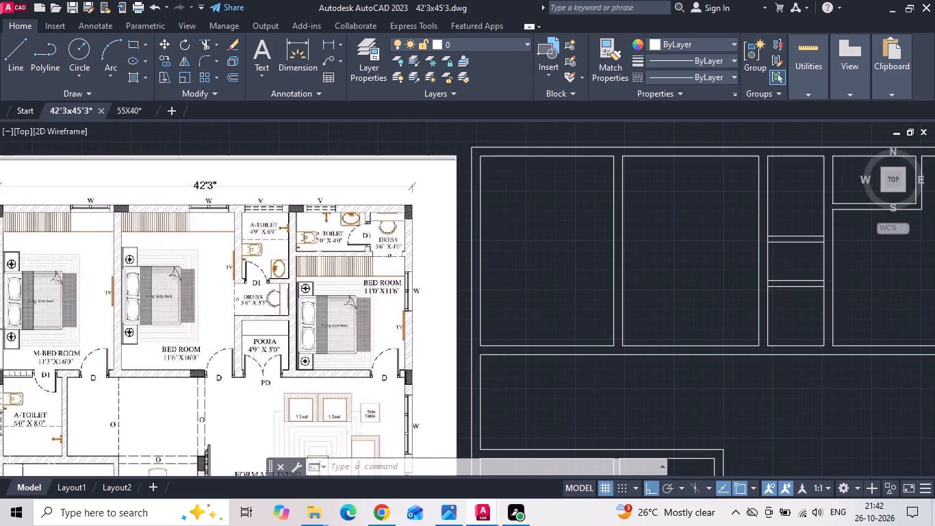
middle_click(554, 221)
Save the drawing again.
key("ctrl+s")
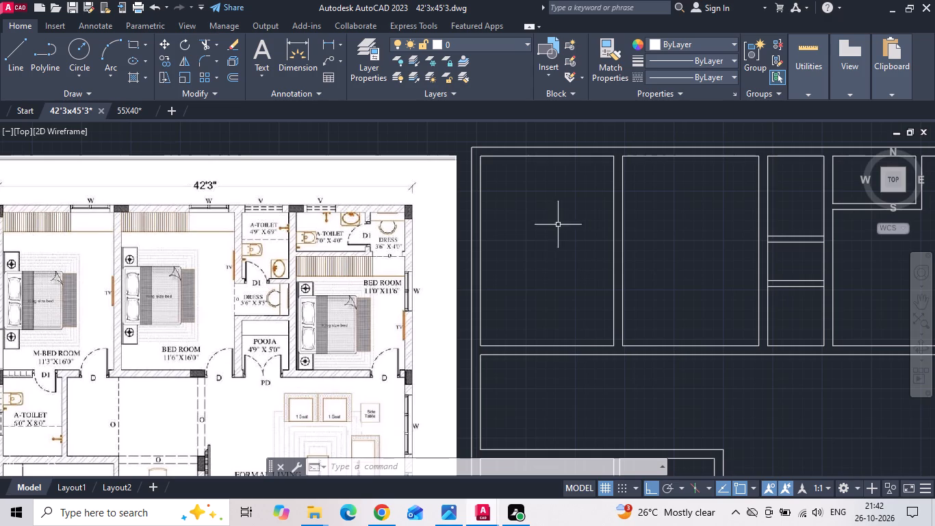
key("ctrl+s")
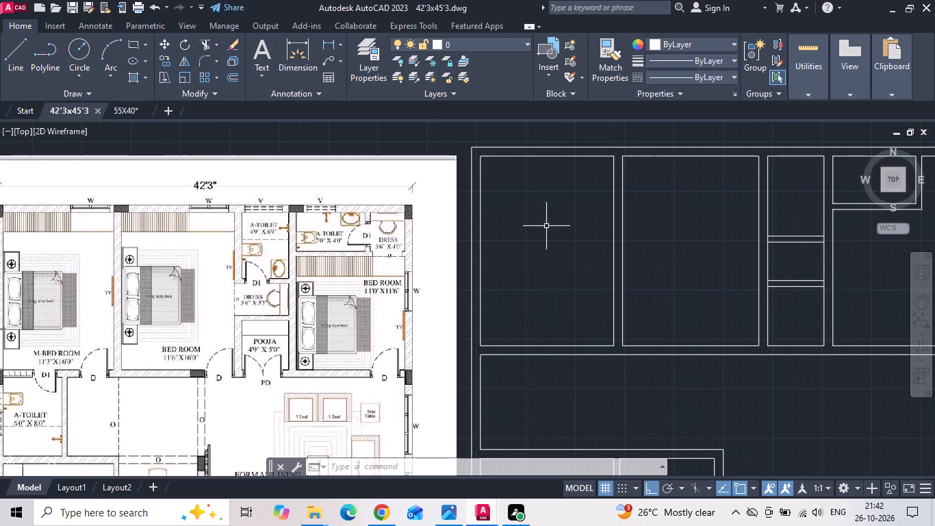
Copy the west inner wall line below the master bedroom 6' east for the east side of its A-Toilet.
scroll(546, 226, "down", 1)
middle_click_drag(520, 281, 553, 216)
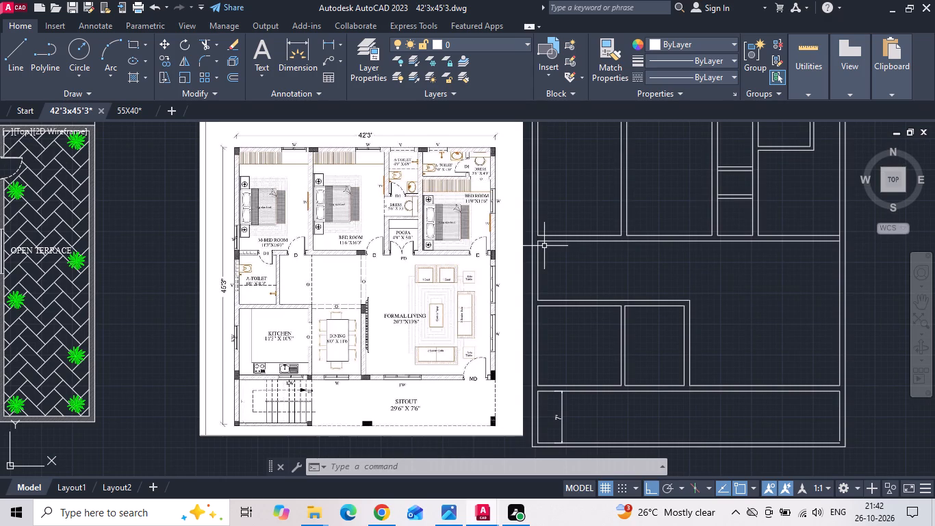
scroll(539, 270, "up", 1)
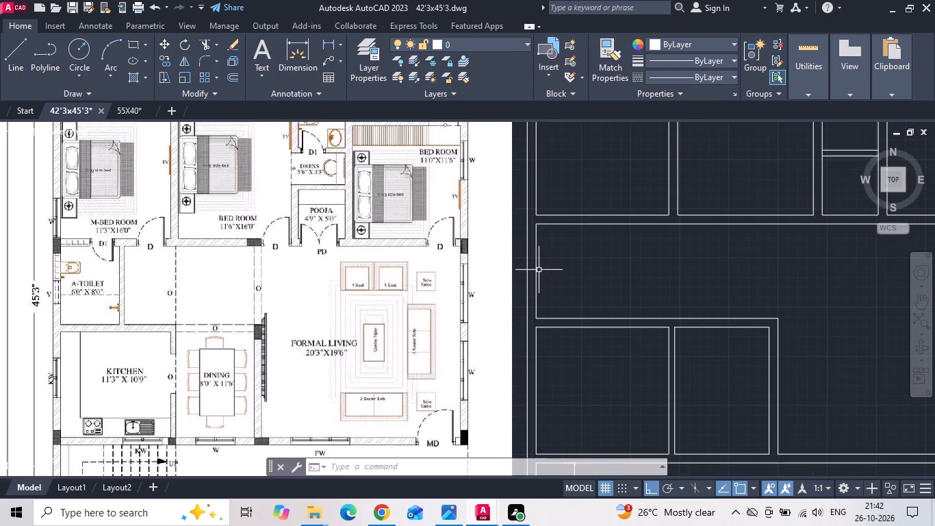
middle_click_drag(550, 274, 589, 277)
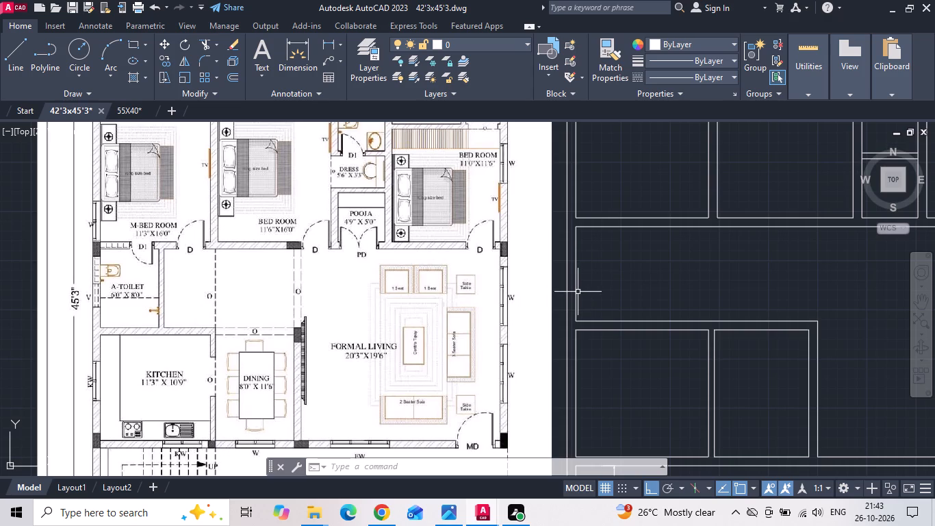
middle_click_drag(487, 294, 648, 279)
scroll(338, 306, "up", 1)
scroll(337, 305, "down", 1)
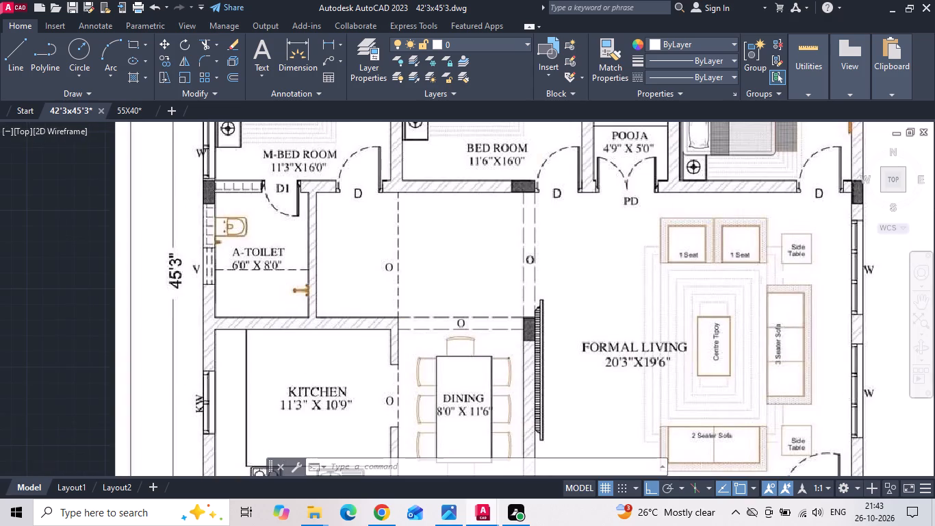
scroll(337, 305, "down", 1)
scroll(587, 280, "up", 1)
left_click(584, 272)
right_click(583, 271)
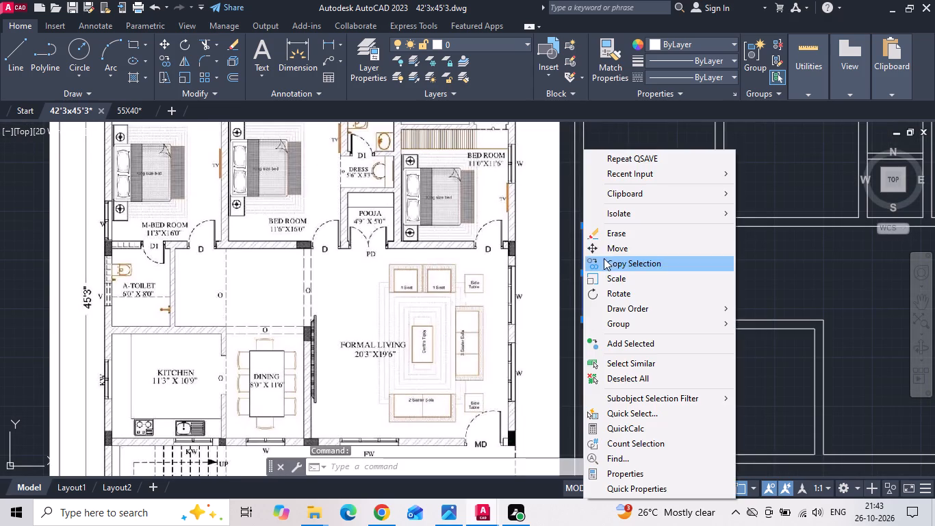
left_click(612, 262)
left_click(628, 272)
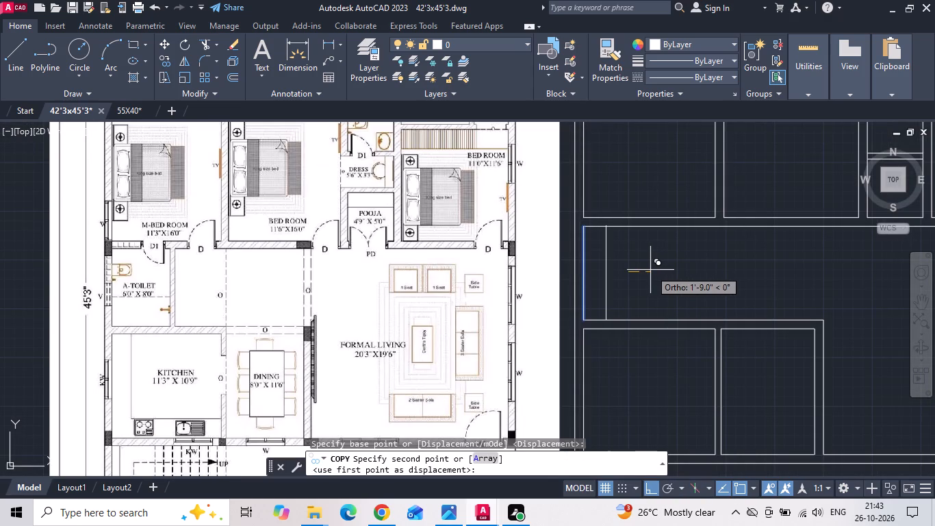
type("6'")
key("Return")
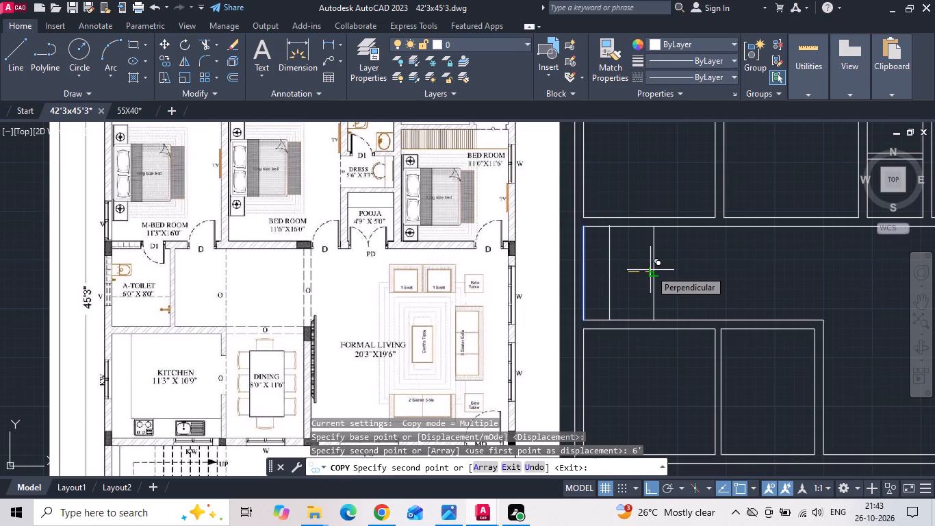
Place a second copy of the wall line at 6'6" to complete the master A-Toilet's east wall.
type("6'6")
key("Return")
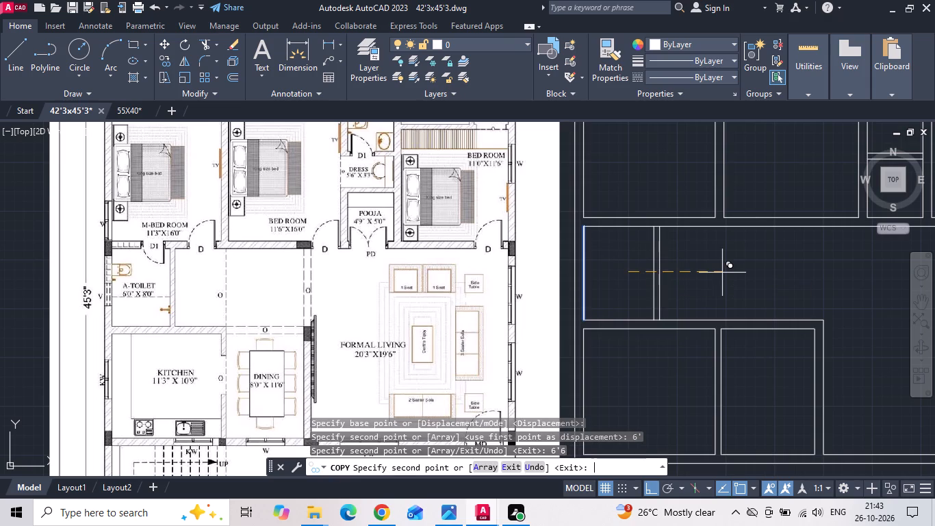
key("Escape")
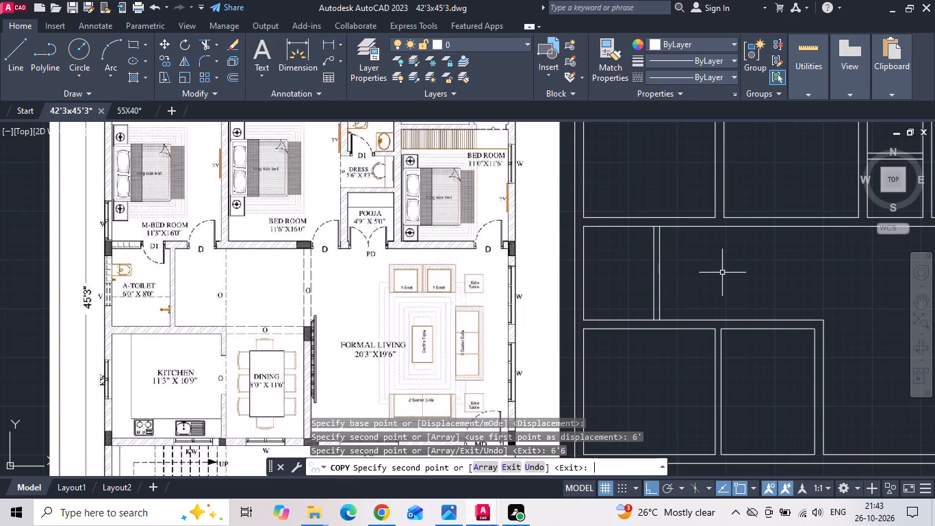
Save the drawing.
scroll(723, 273, "down", 1)
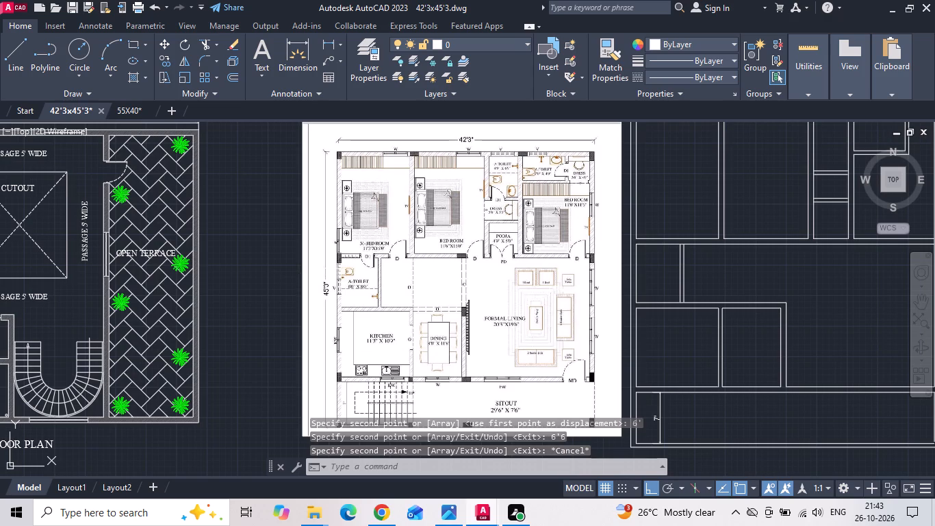
scroll(367, 262, "up", 2)
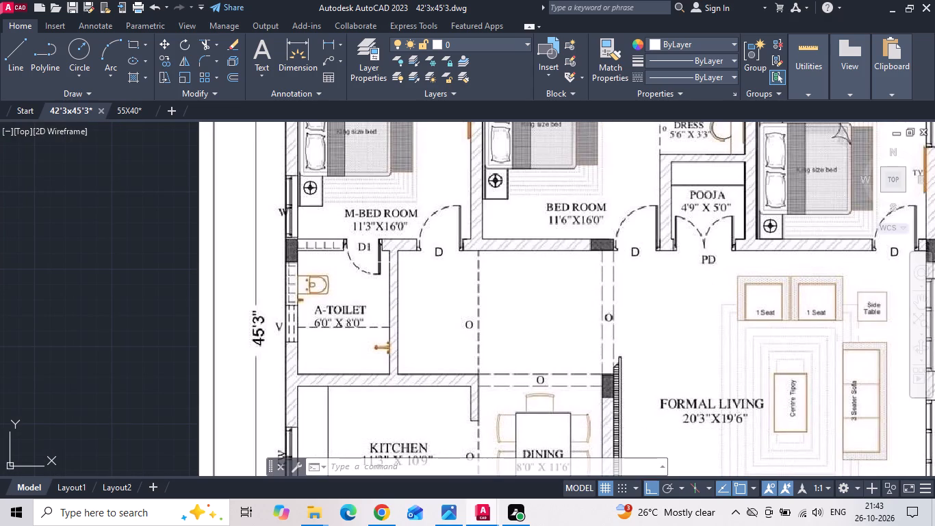
key("Escape")
key("ctrl+s")
key("ctrl+s")
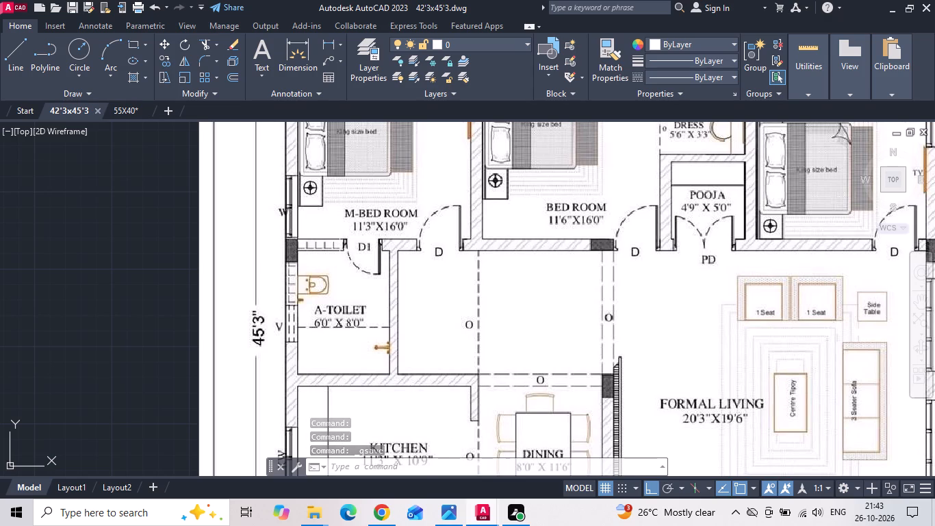
Offset the A-Toilet east wall's inner line and the master bedroom's east wall line 6" west as door jamb lines.
scroll(339, 257, "down", 1)
scroll(422, 233, "up", 1)
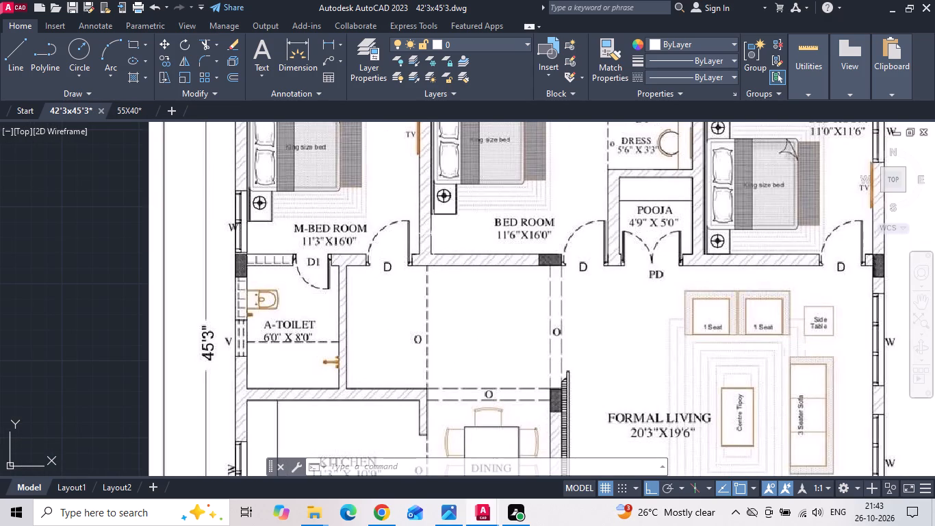
scroll(326, 243, "down", 2)
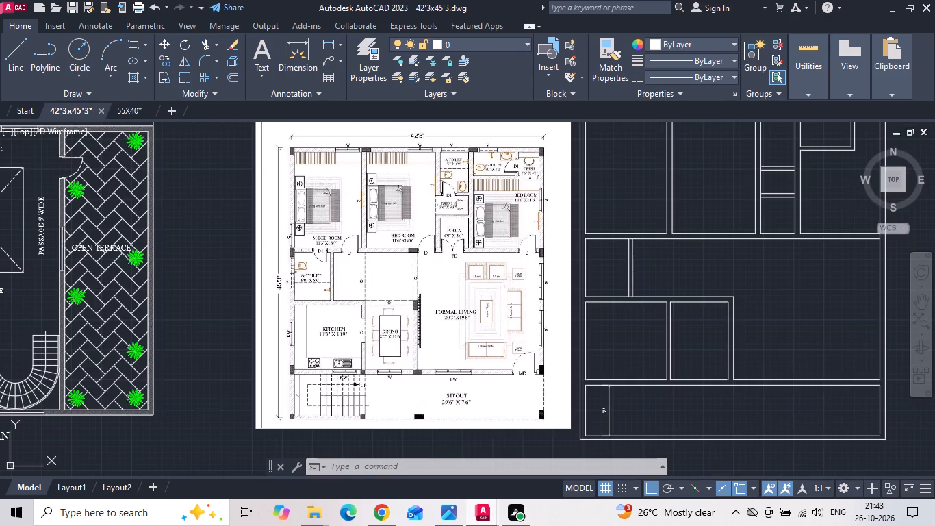
scroll(659, 242, "up", 1)
type("o")
key("space")
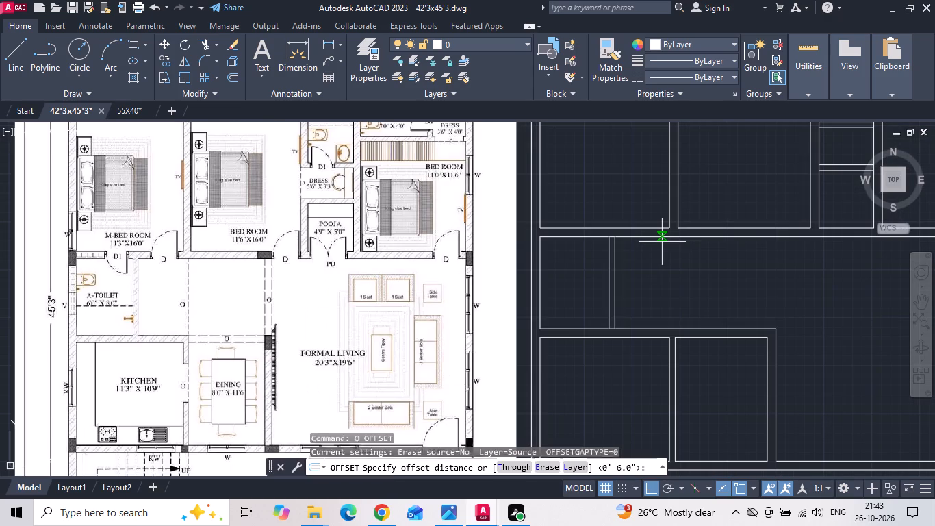
middle_click_drag(636, 286, 716, 304)
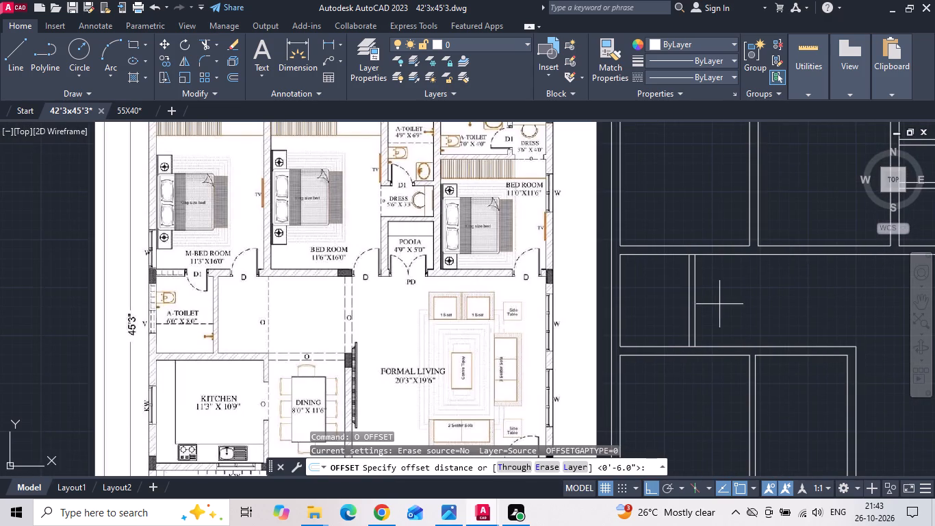
key("6")
key("space")
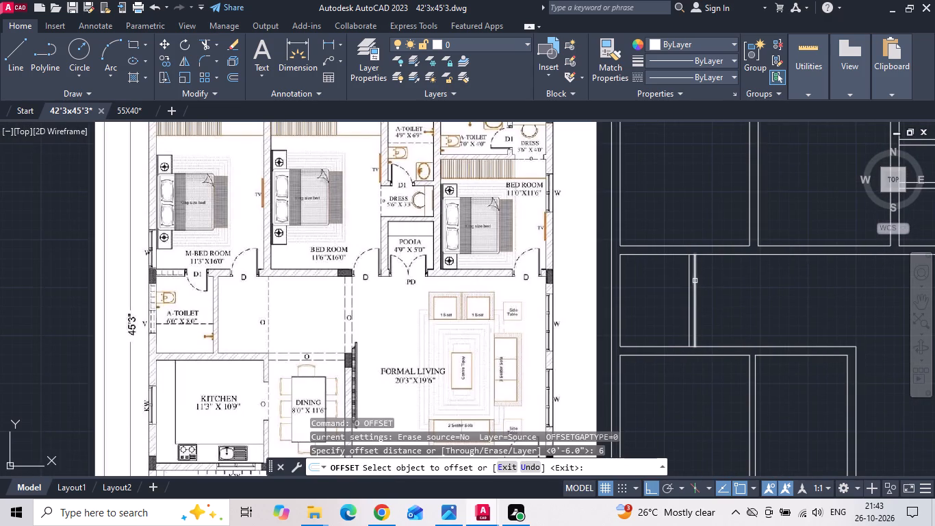
left_click(687, 275)
left_click(670, 273)
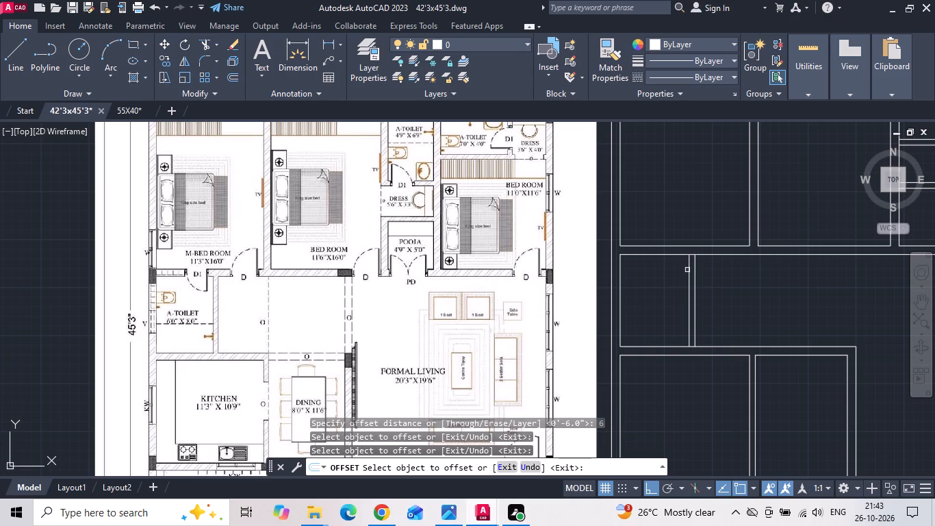
left_click_drag(689, 283, 687, 292)
left_click(679, 297)
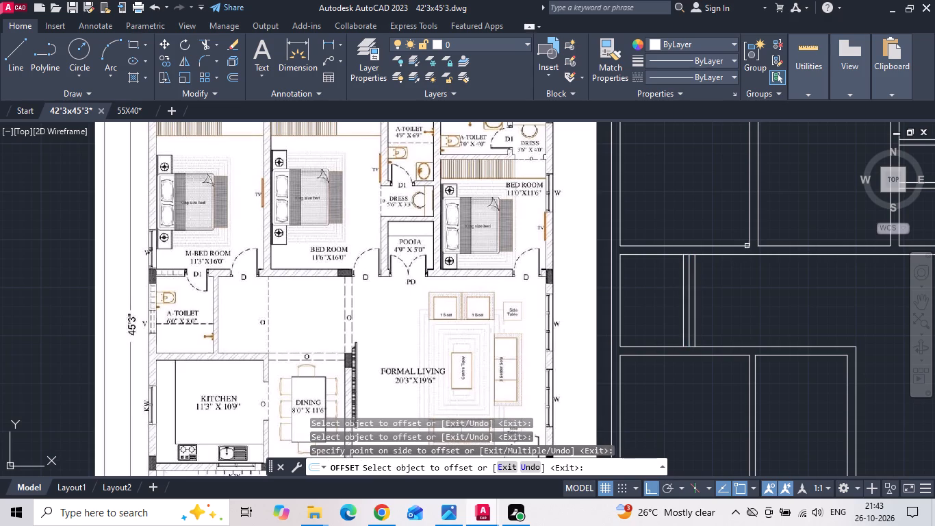
left_click(748, 240)
left_click(679, 199)
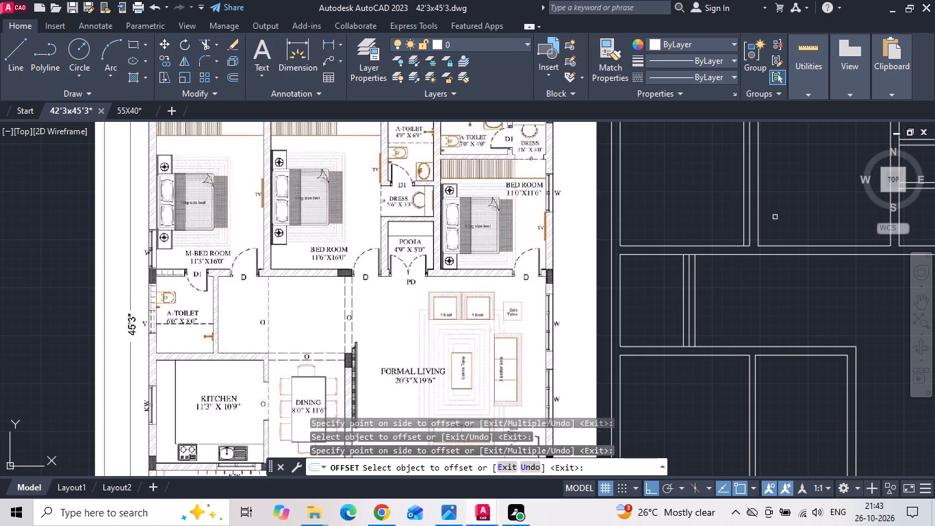
key("Escape")
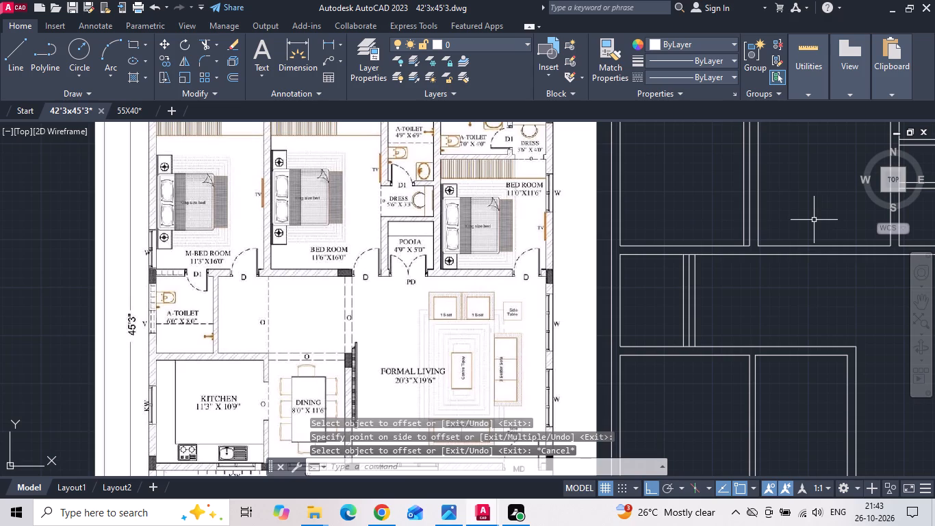
Extend both 6" offset lines across the master bedroom's south wall.
type("ex")
key("space")
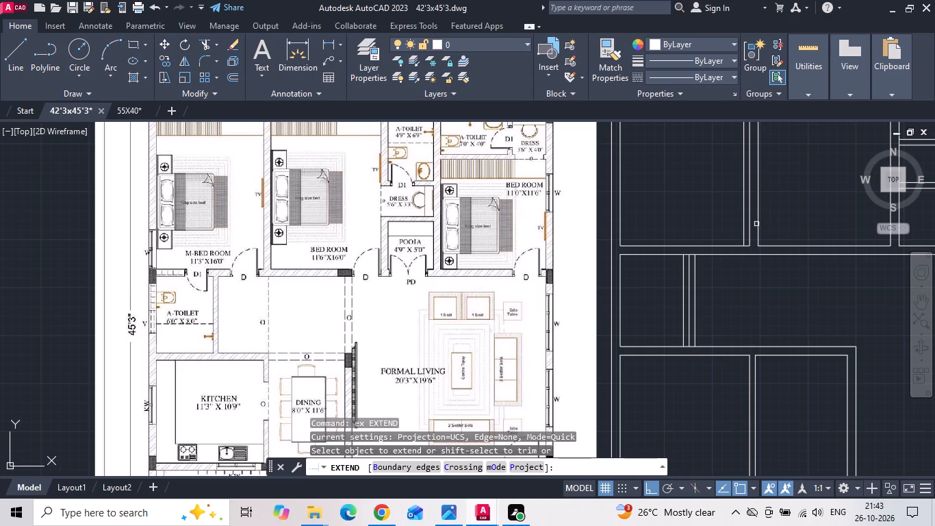
left_click(745, 236)
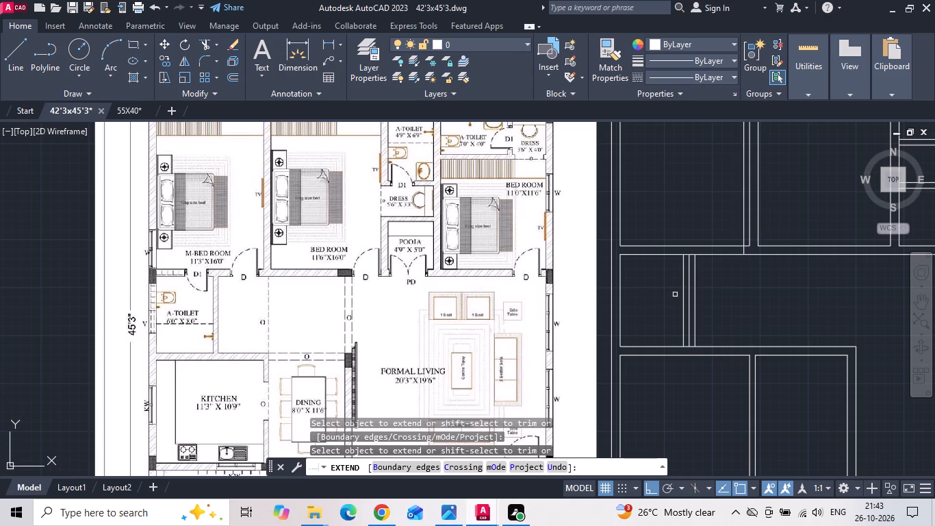
left_click(685, 300)
key("Escape")
Offset the A-Toilet's door jamb line 2'6" west to mark the other side of its D1 door.
key("o")
key("space")
type("2'")
key("6")
key("space")
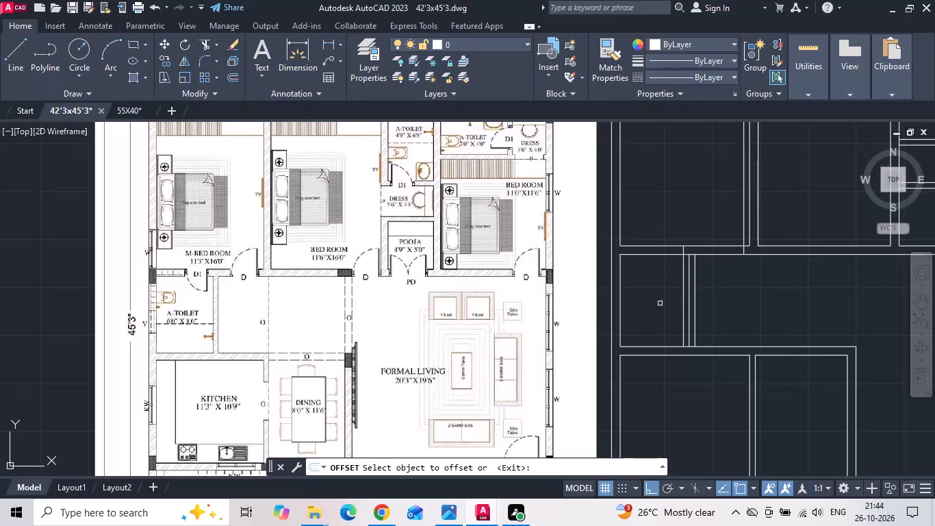
left_click_drag(683, 304, 670, 308)
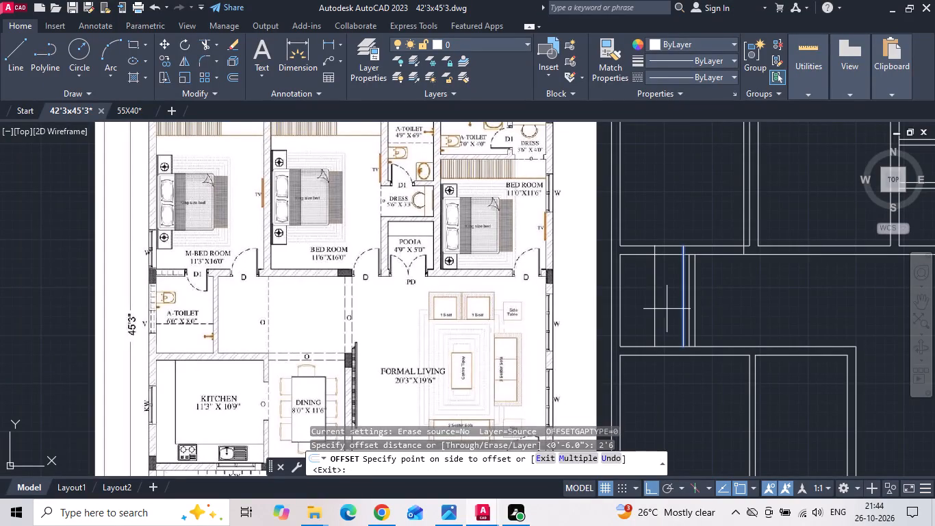
left_click(662, 307)
key("Escape")
Trim out the A-Toilet door opening and leftover jamb lines, and clear the toilet east wall's junctions at both ends.
key("t")
key("r")
key("space")
key("space")
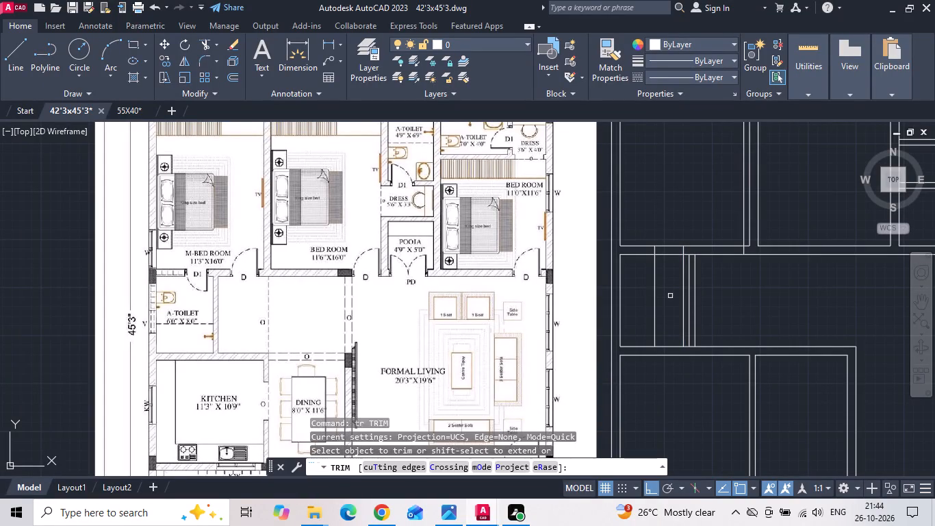
left_click(649, 300)
left_click(669, 225)
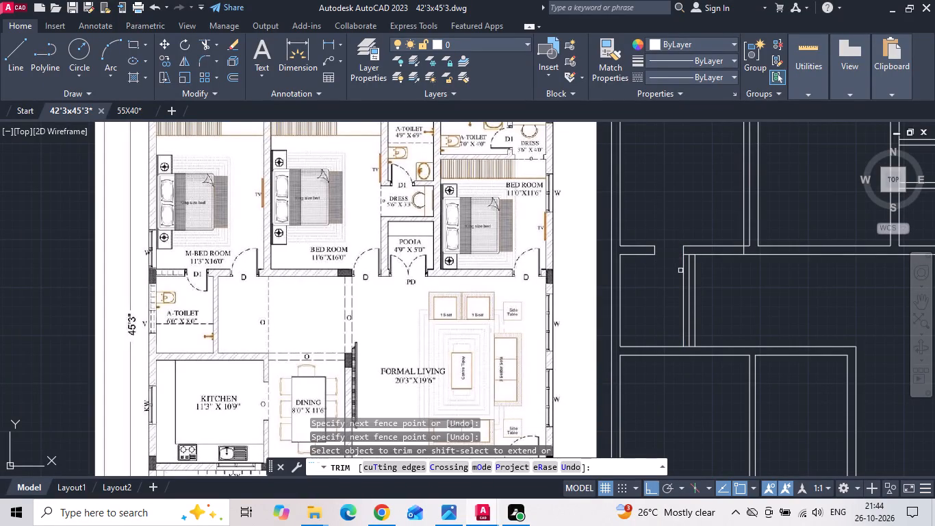
left_click(682, 279)
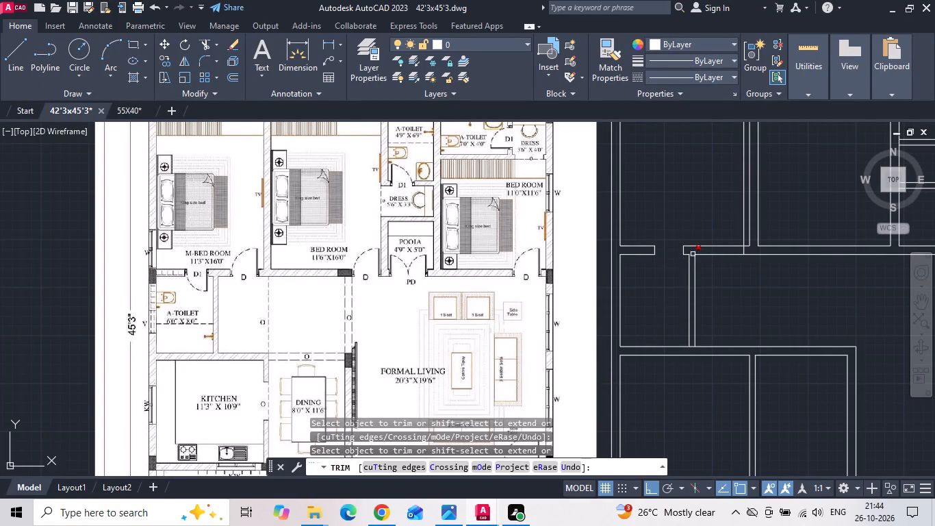
left_click(693, 253)
left_click(692, 347)
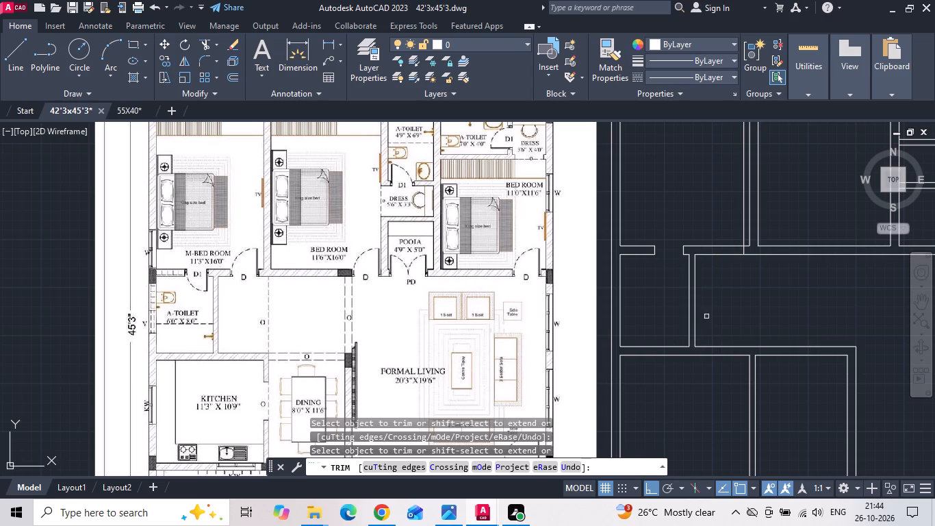
middle_click_drag(708, 307, 622, 329)
key("Escape")
Offset the master bedroom's door jamb line 3' west to mark the other side of its main door.
type("o")
key("space")
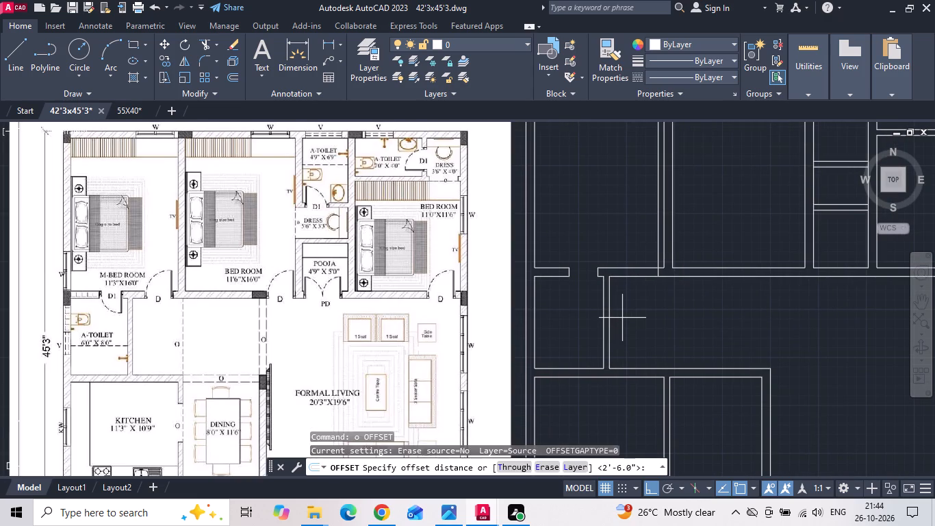
key("3")
key("apostrophe")
key("Return")
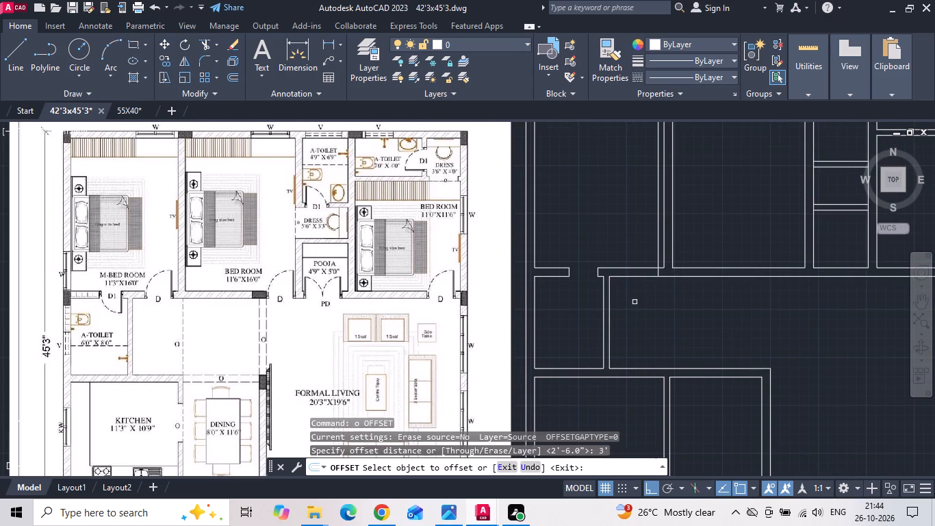
left_click(658, 249)
left_click(642, 260)
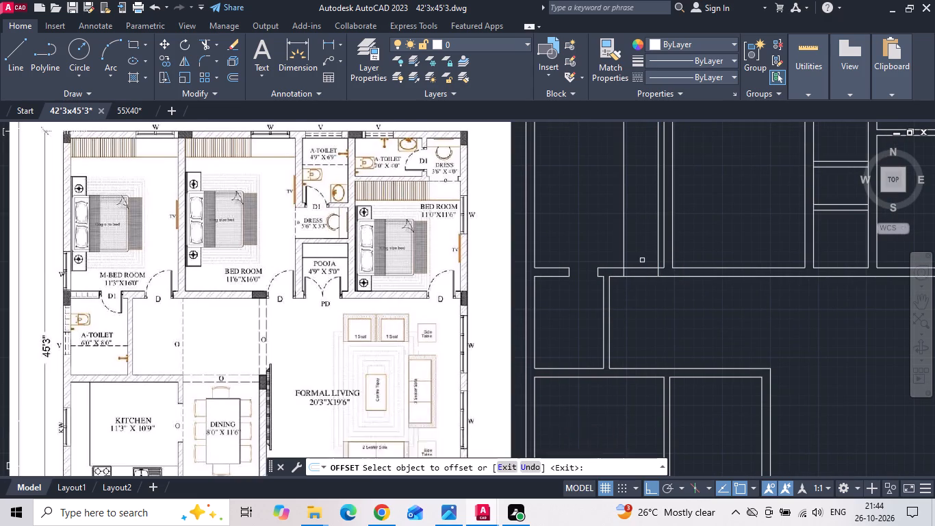
Trim the south wall between the master bedroom's main door jambs and remove the leftover jamb lines inside the room.
key("Escape")
key("t")
key("r")
key("space")
left_click_drag(640, 297, 624, 219)
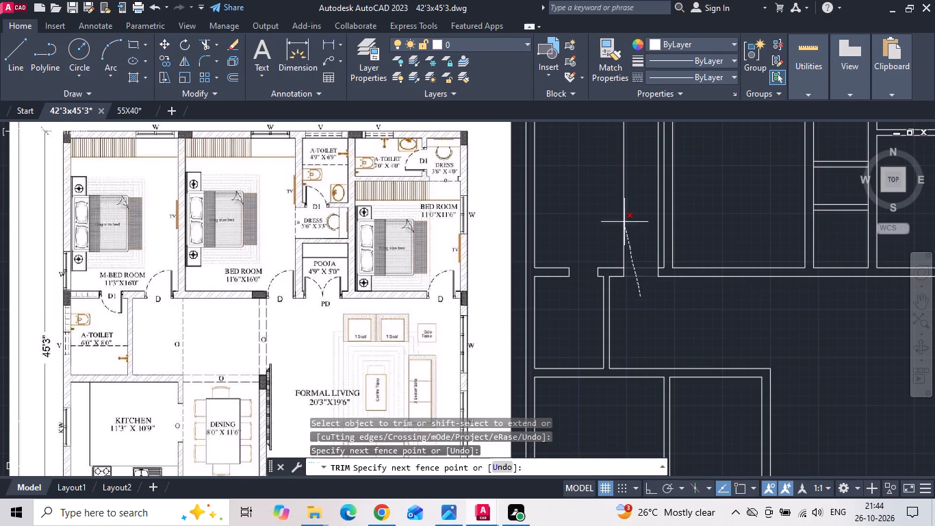
left_click_drag(624, 219, 622, 207)
left_click(659, 251)
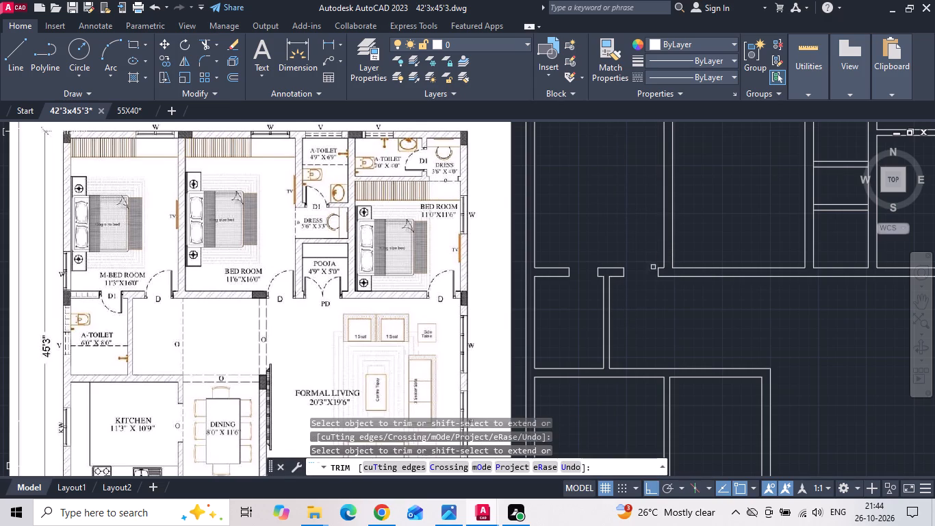
scroll(646, 312, "down", 1)
key("Escape")
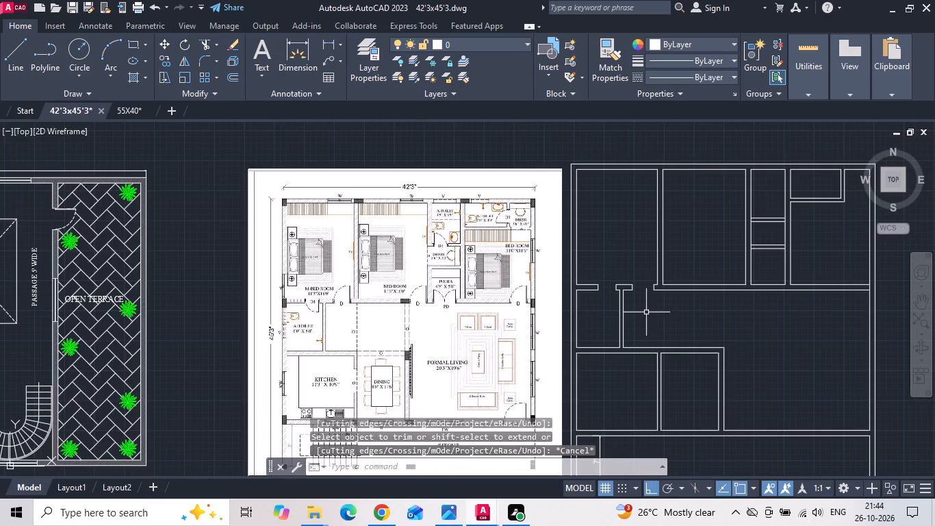
Save the drawing again.
key("Escape")
key("ctrl+s")
key("ctrl+s")
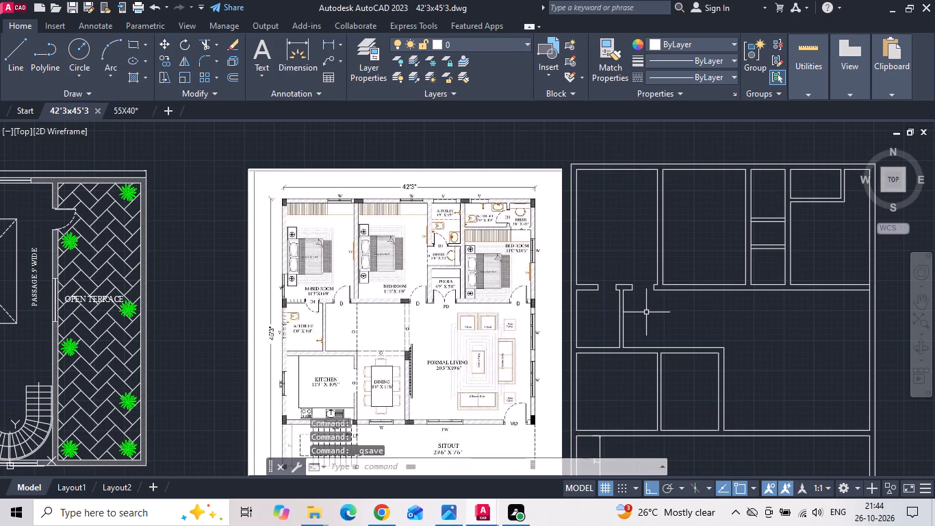
Offset the north inner wall lines of the master, middle and east bedrooms 2' south for the wardrobe fronts.
type("o 2'")
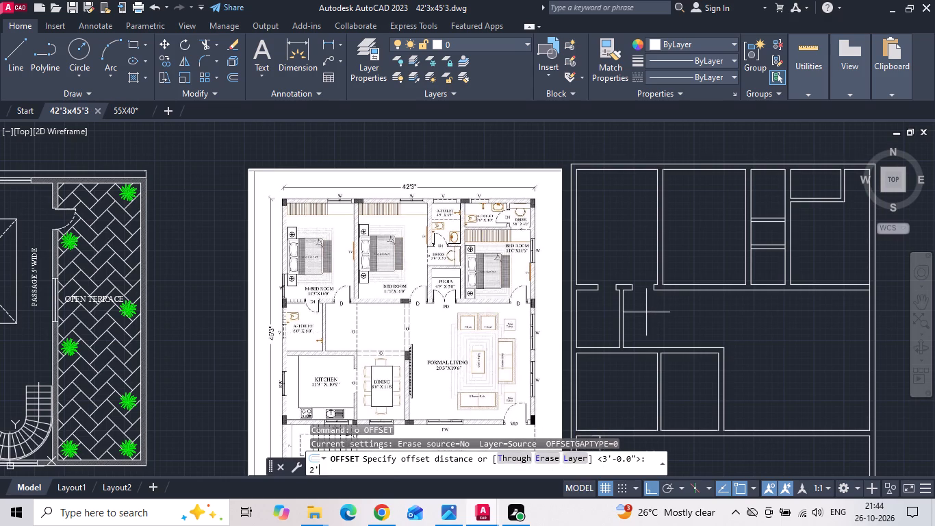
key("Return")
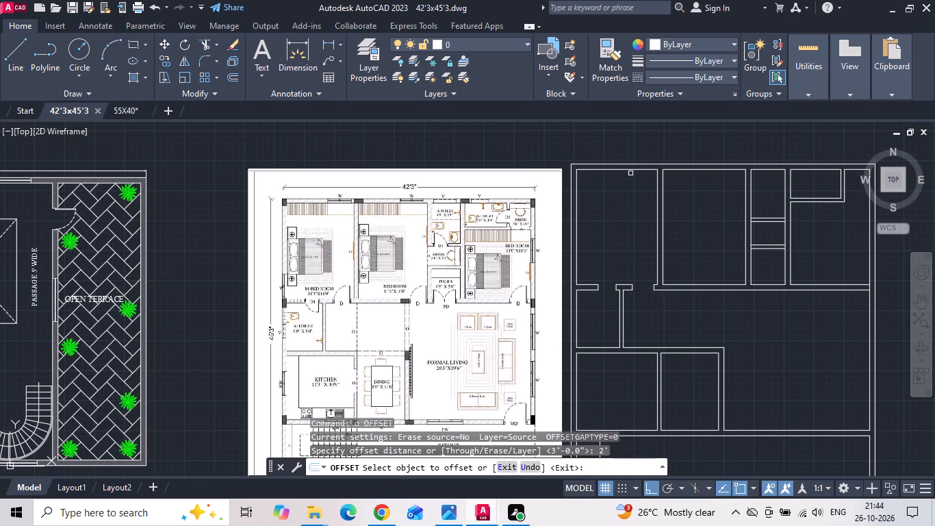
left_click(635, 169)
left_click(625, 226)
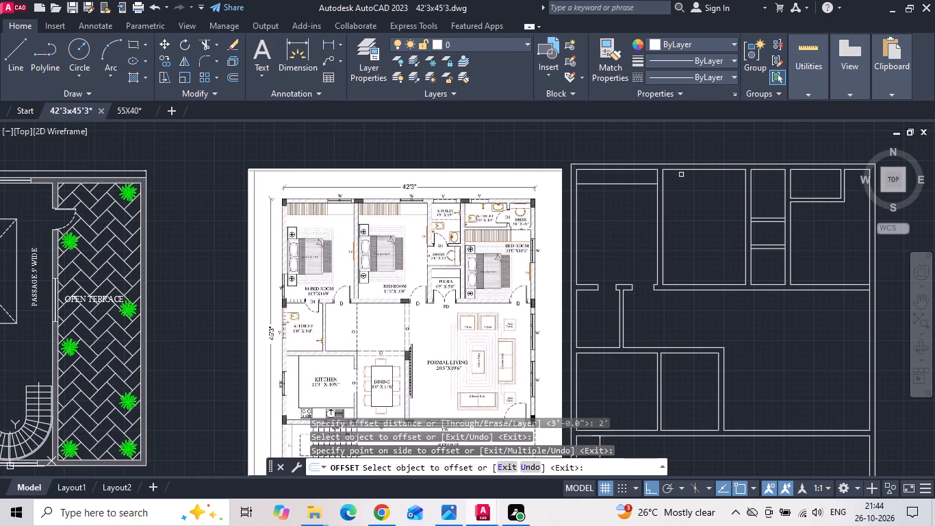
left_click(684, 171)
left_click(684, 190)
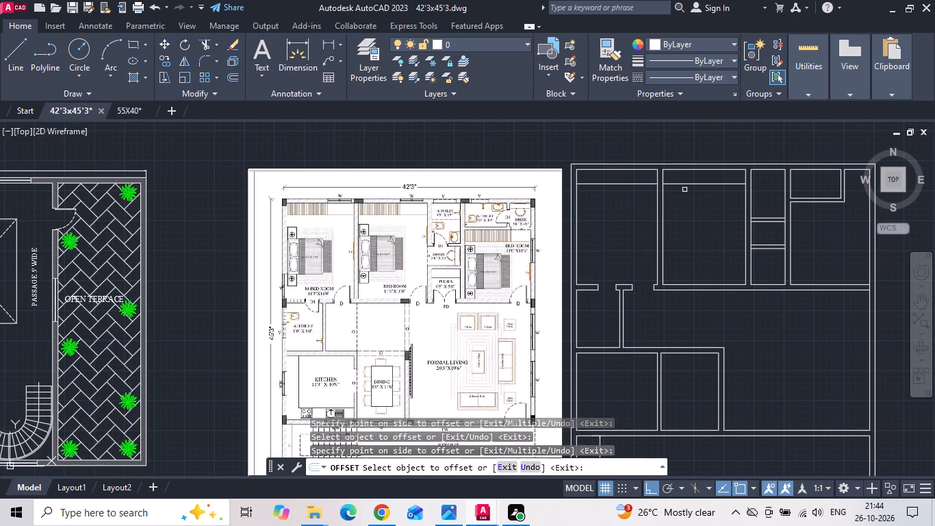
middle_click_drag(667, 233, 624, 236)
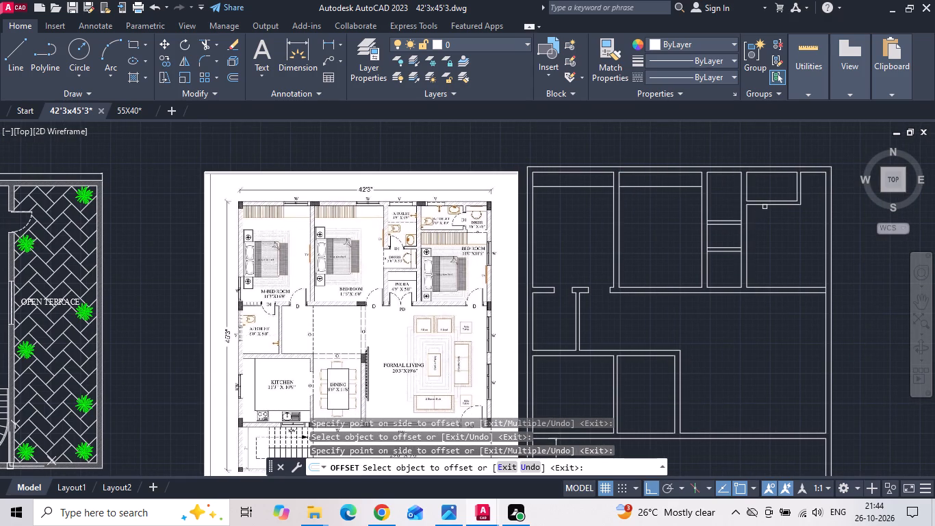
left_click(764, 203)
left_click(758, 223)
Extend the dining area's west and east inner wall lines north to the outer line of its north wall.
key("Escape")
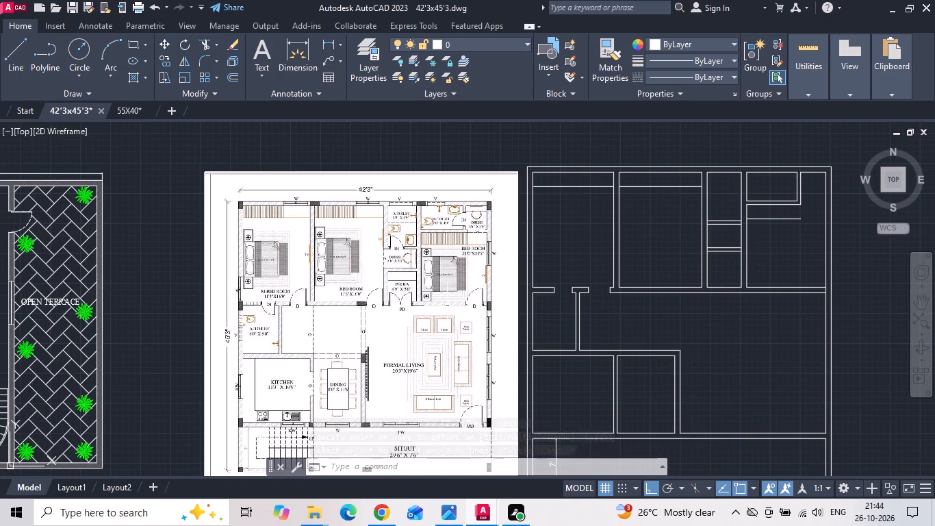
scroll(333, 311, "up", 1)
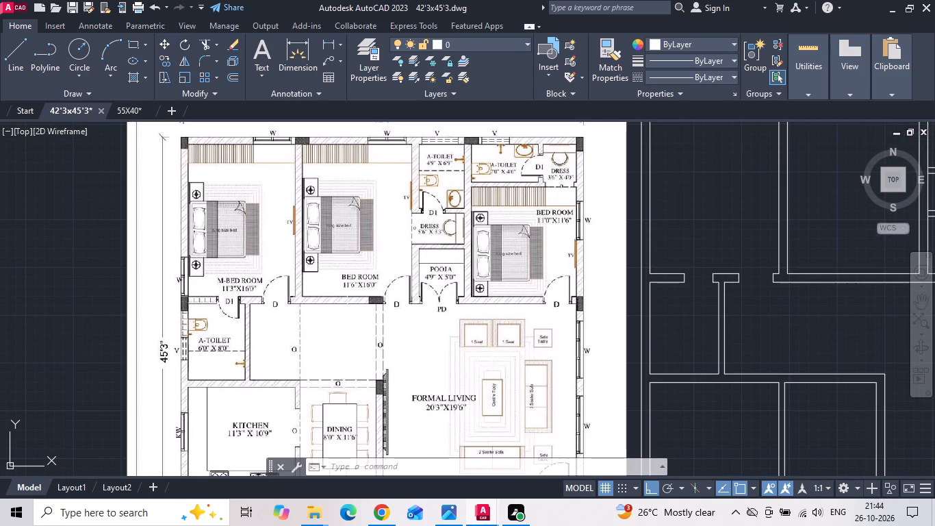
scroll(347, 318, "down", 1)
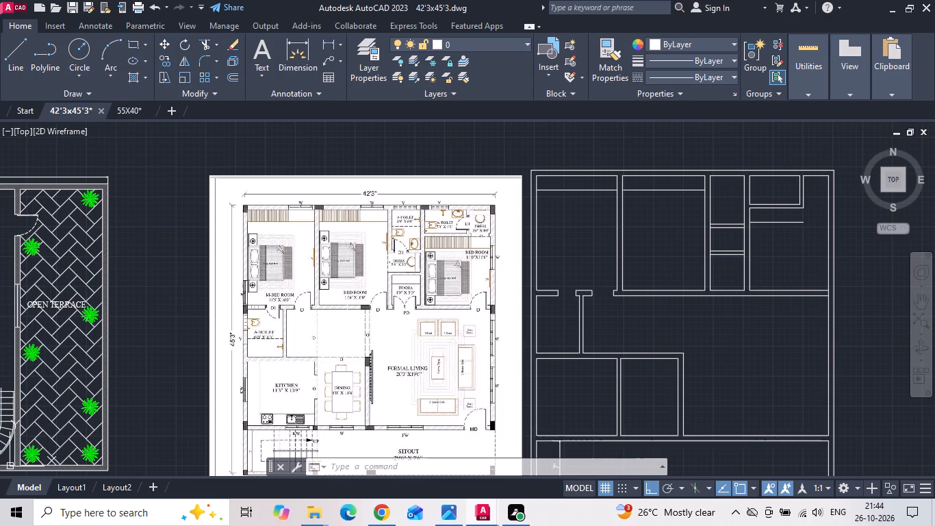
type("ex")
key("space")
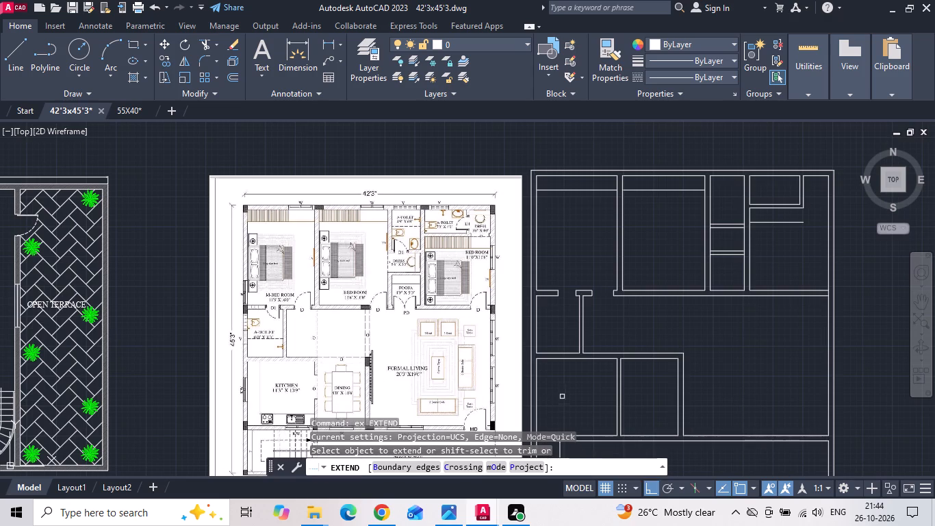
scroll(622, 393, "up", 1)
left_click(617, 375)
scroll(705, 373, "down", 1)
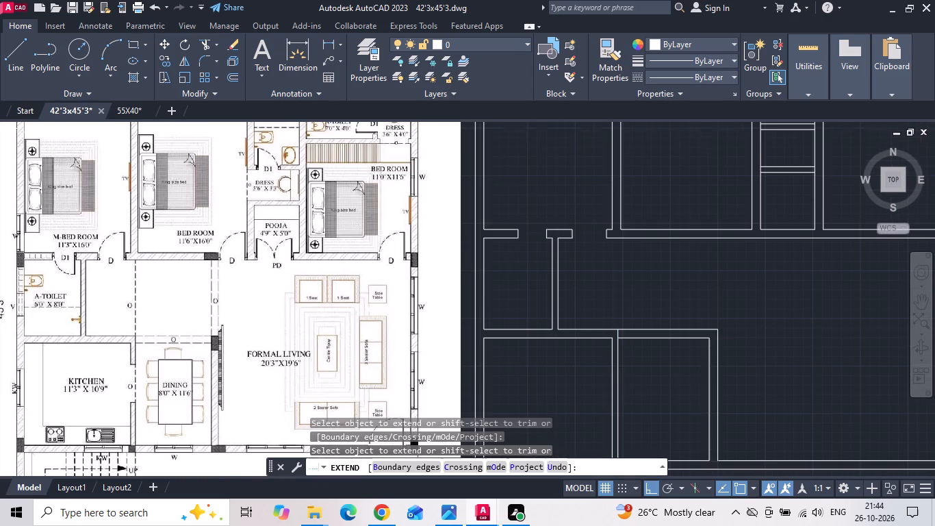
scroll(705, 373, "down", 1)
scroll(565, 393, "up", 2)
middle_click_drag(535, 372, 418, 322)
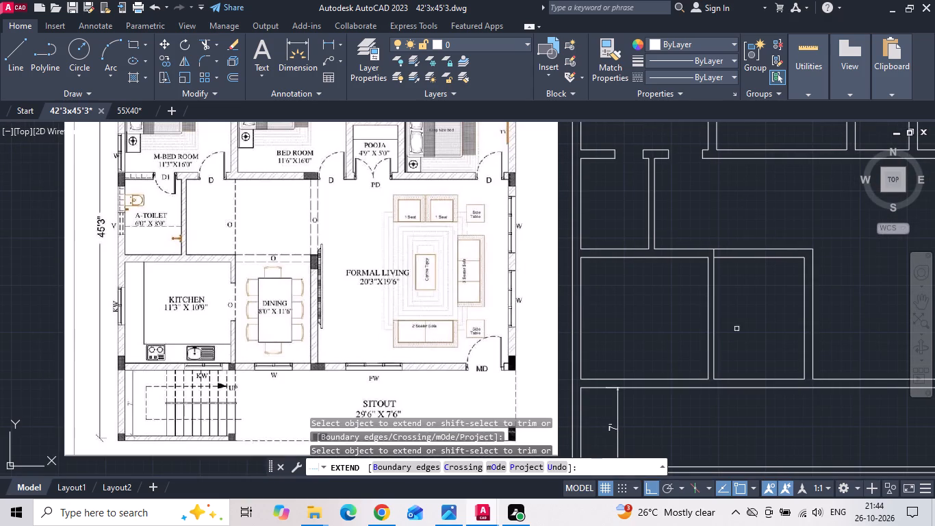
left_click(801, 301)
left_click(807, 278)
key("Escape")
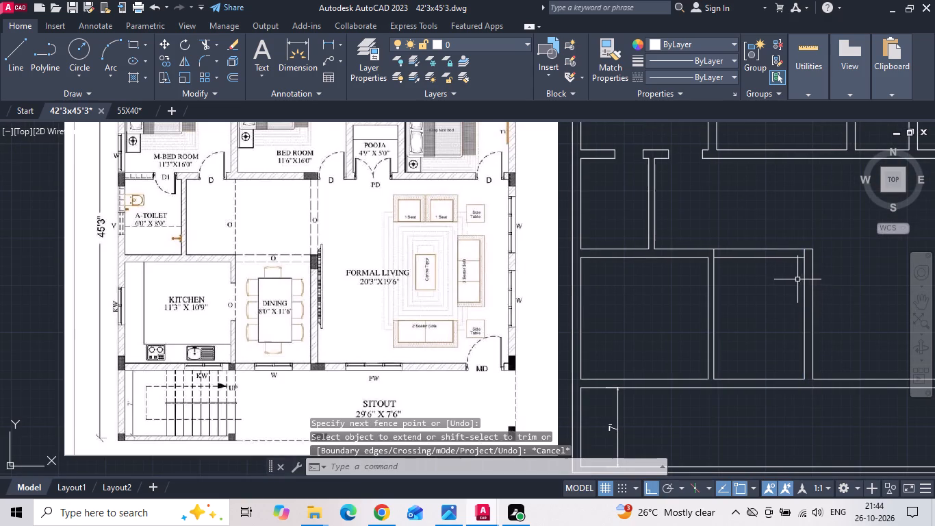
Trim both lines of the dining area's north wall between its side walls to open that side.
type("tr")
key("space")
left_click_drag(778, 281, 773, 264)
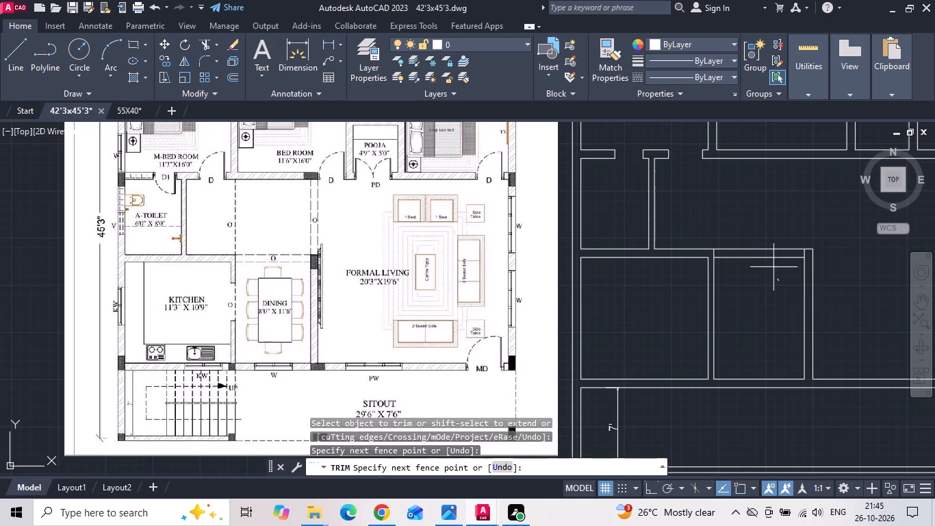
left_click_drag(773, 264, 771, 245)
middle_click_drag(765, 249, 762, 268)
key("Escape")
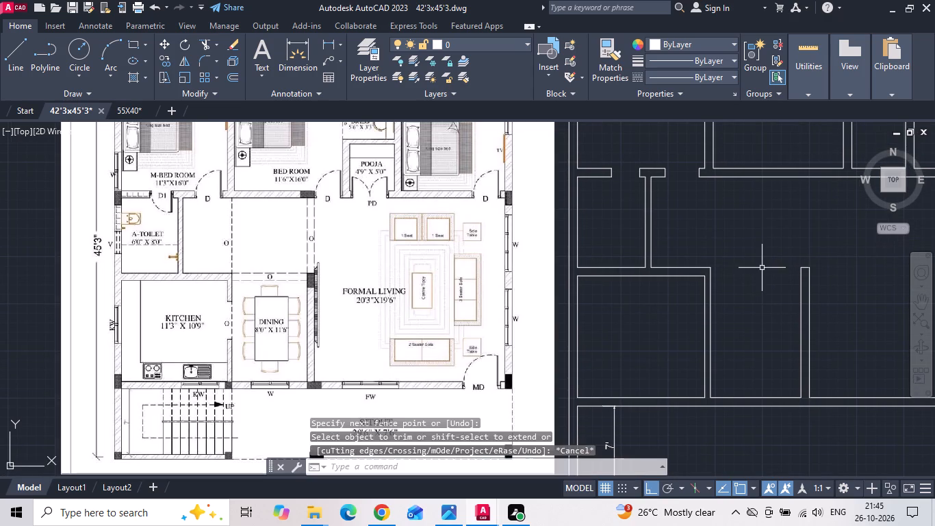
Draw a vertical line from the northeast corner of the dining's east wall up to the bedrooms' south wall.
middle_click_drag(747, 284, 698, 355)
type("l")
key("space")
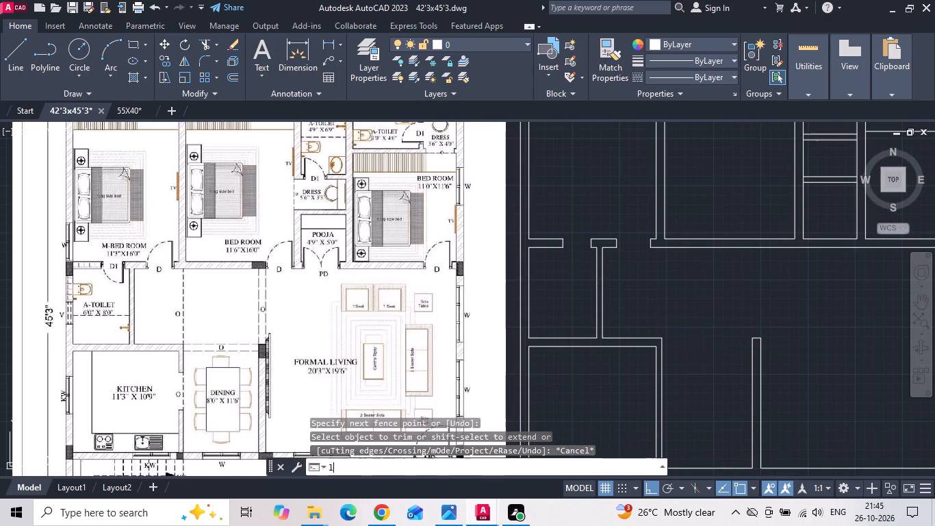
scroll(756, 331, "up", 1)
left_click(762, 340)
middle_click_drag(756, 269, 748, 318)
left_click(754, 249)
key("Escape")
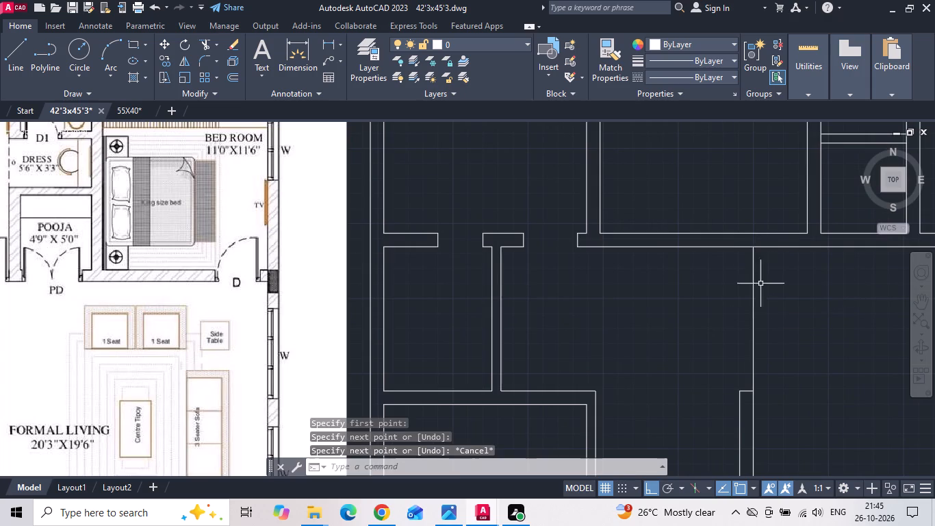
Copy the new vertical line 9" west to form the second line of the opening between dining and living.
left_click_drag(761, 311, 738, 321)
left_click(719, 325)
right_click(719, 325)
left_click(754, 268)
left_click_drag(707, 279, 650, 285)
type("9")
key("space")
scroll(668, 302, "down", 1)
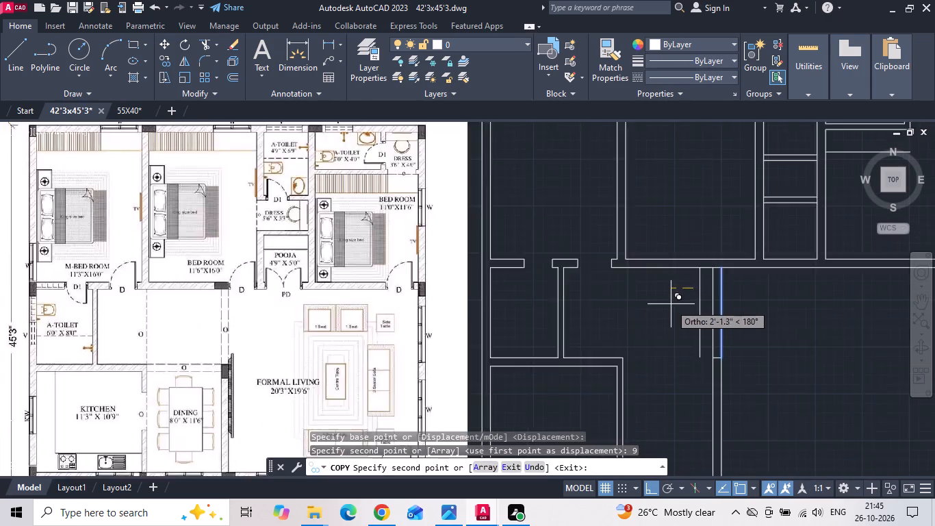
scroll(671, 304, "down", 1)
key("Escape")
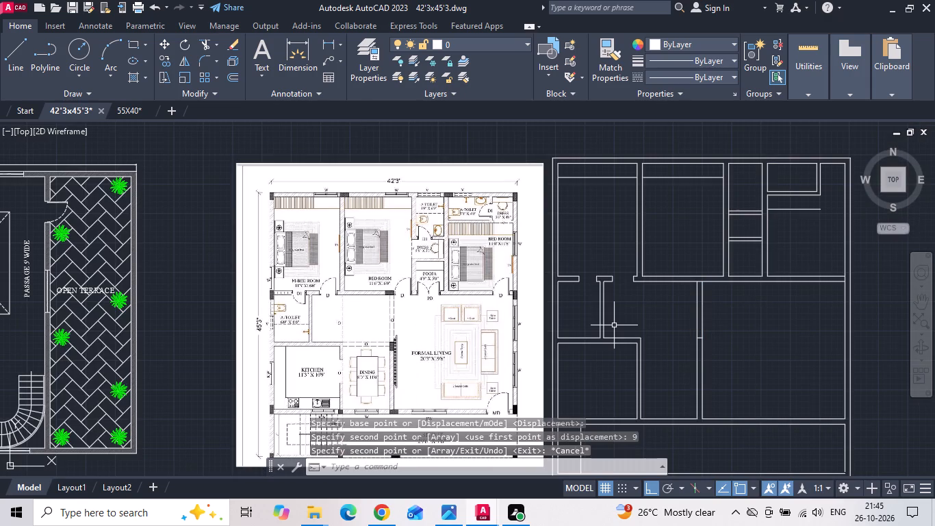
Measure the short wall piece north of the kitchen's opening to the dining area on the reference image.
scroll(398, 388, "up", 1)
middle_click_drag(398, 388, 398, 345)
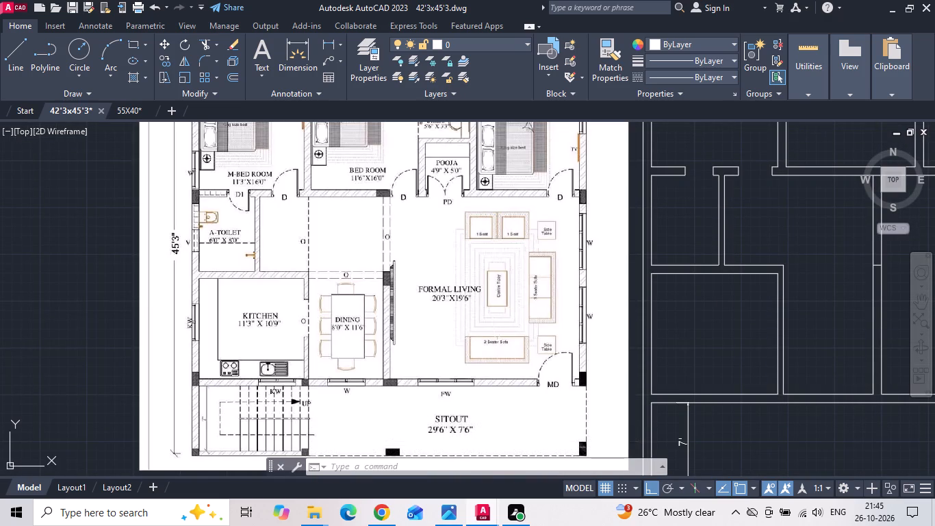
left_click(741, 275)
key("Escape")
key("Escape")
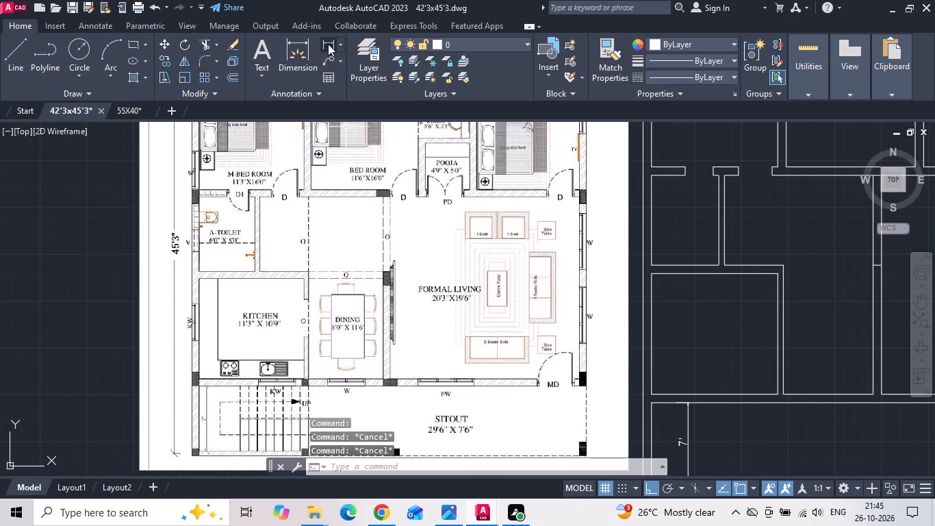
left_click(329, 44)
scroll(318, 292, "up", 3)
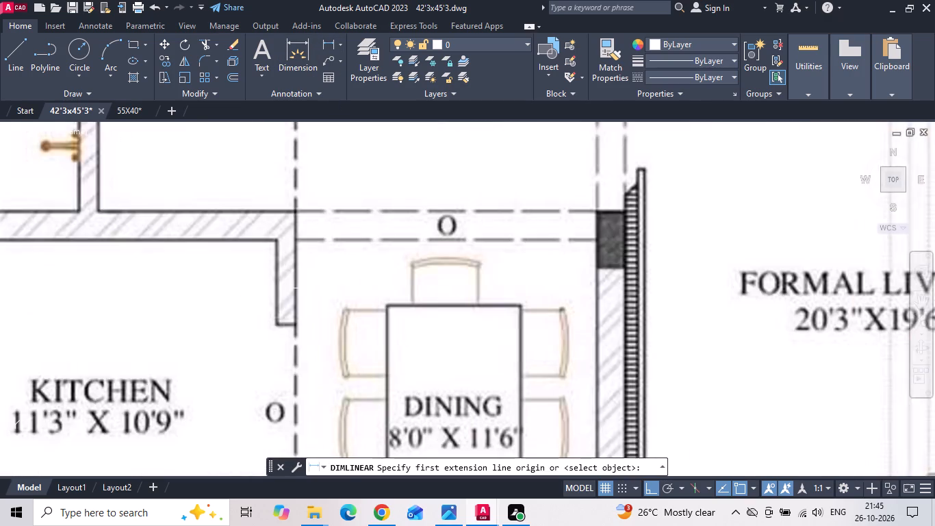
middle_click_drag(302, 287, 418, 257)
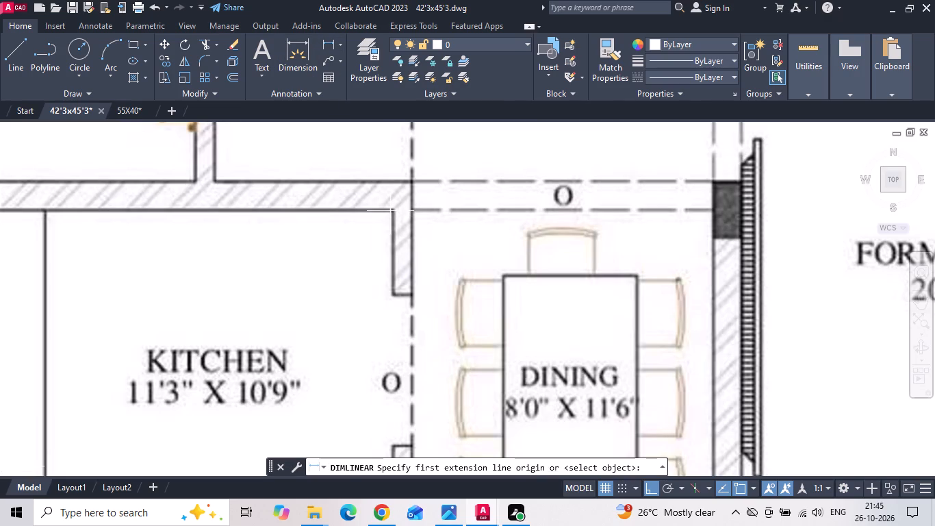
left_click(390, 210)
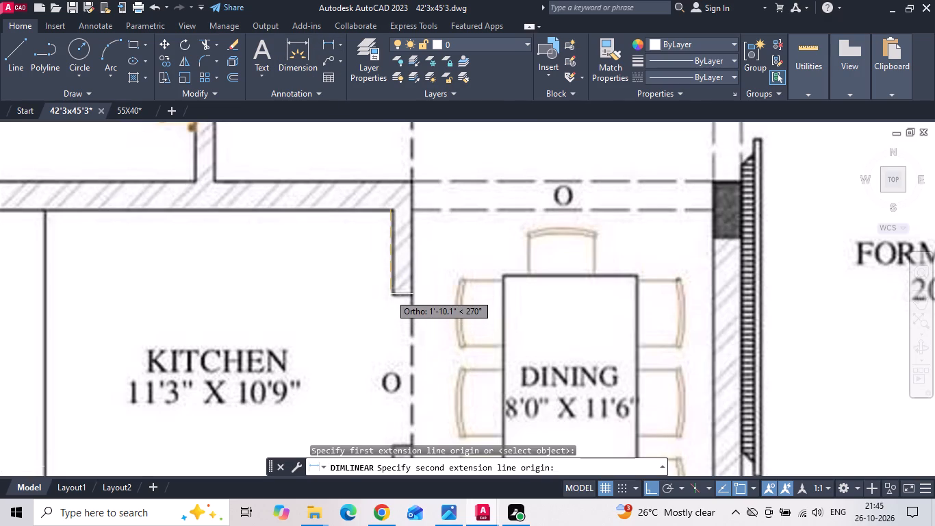
key("Escape")
Measure the width of the kitchen's opening to the dining area on the reference image.
scroll(388, 293, "down", 2)
scroll(328, 278, "down", 1)
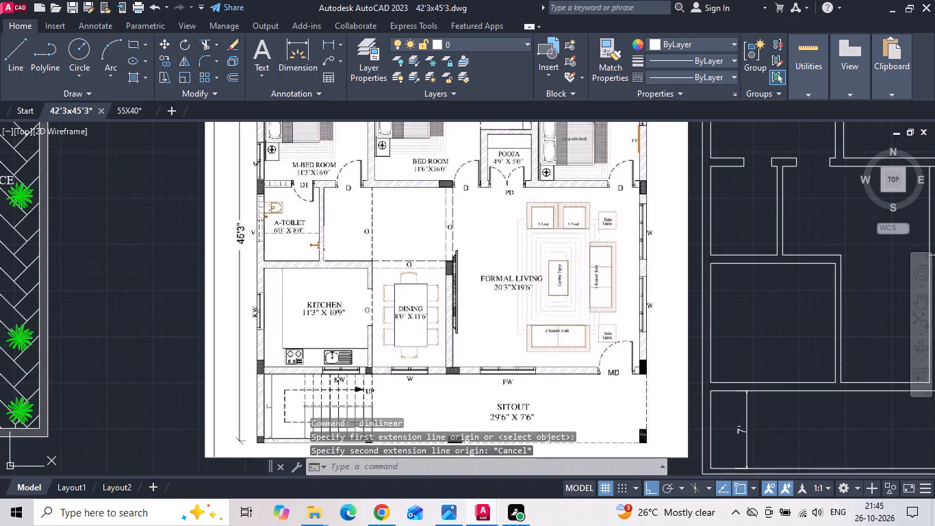
left_click(324, 45)
scroll(385, 299, "up", 2)
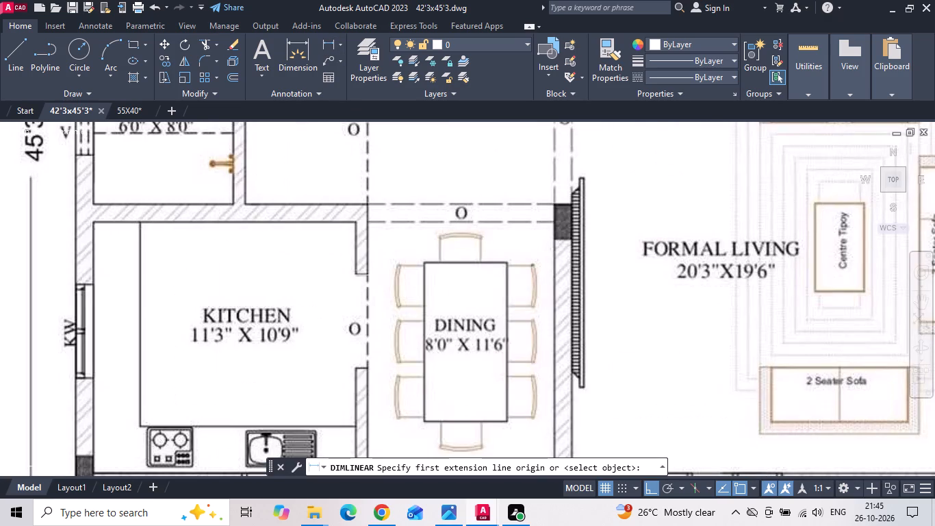
left_click(355, 275)
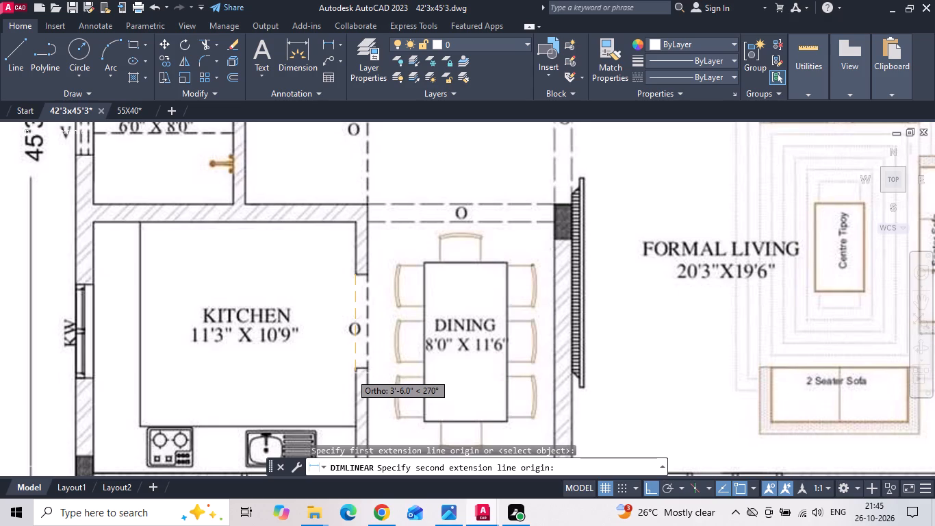
key("Escape")
Offset the kitchen's north inner wall line 2' south to mark the north side of its opening.
scroll(325, 336, "down", 2)
middle_click_drag(706, 331, 634, 331)
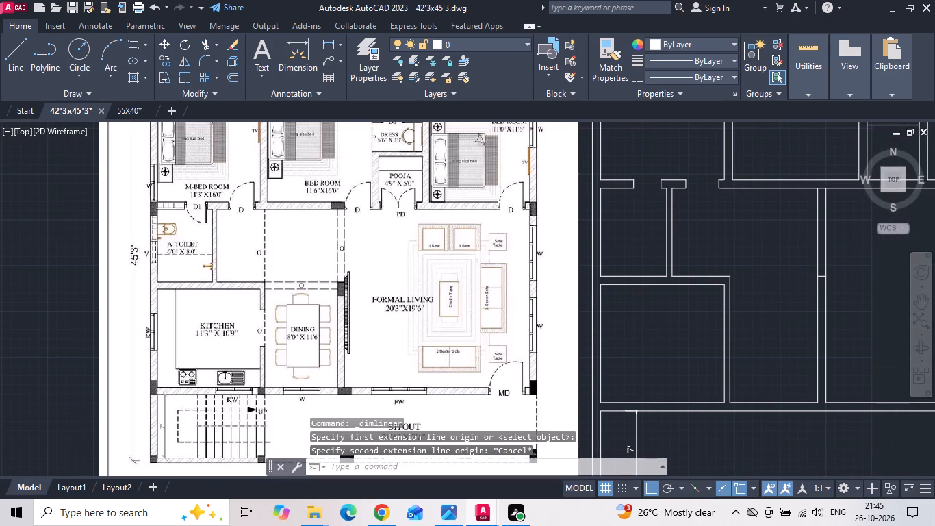
type("o 2'")
key("Return")
left_click(680, 284)
left_click(693, 333)
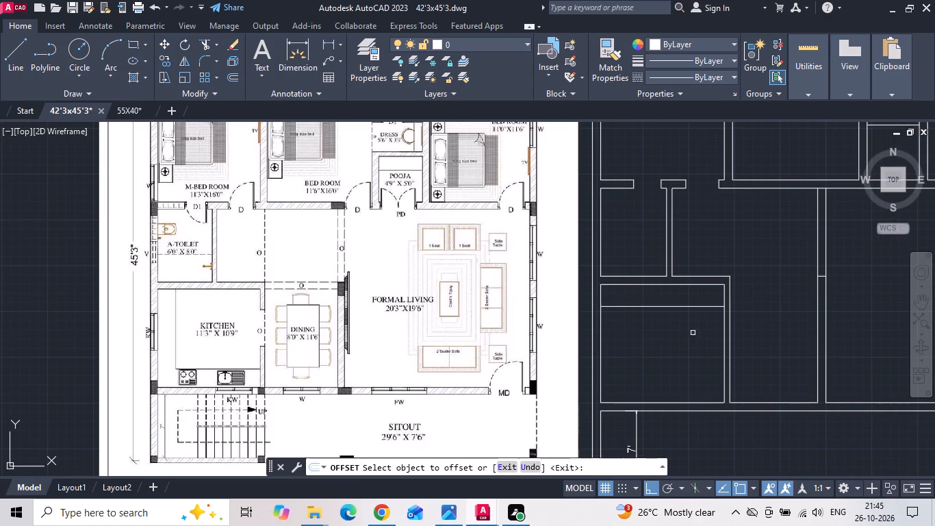
key("Escape")
Offset the kitchen opening's north jamb line 3'6" south to mark the other side of the opening.
type("o 3'6")
key("space")
left_click_drag(710, 307, 713, 318)
left_click(708, 373)
key("Escape")
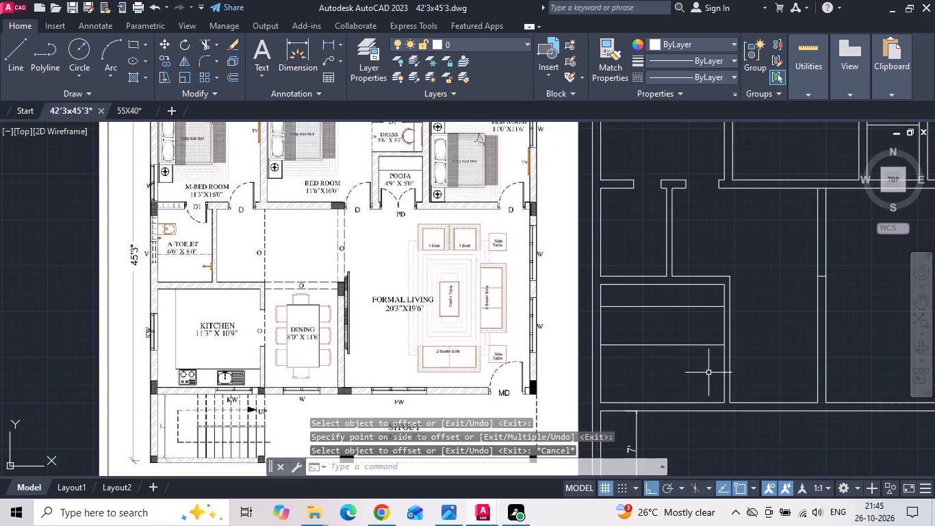
Extend both kitchen opening jamb lines east across the wall between the kitchen and dining.
type("ex")
key("space")
left_click_drag(708, 373, 711, 312)
left_click(713, 303)
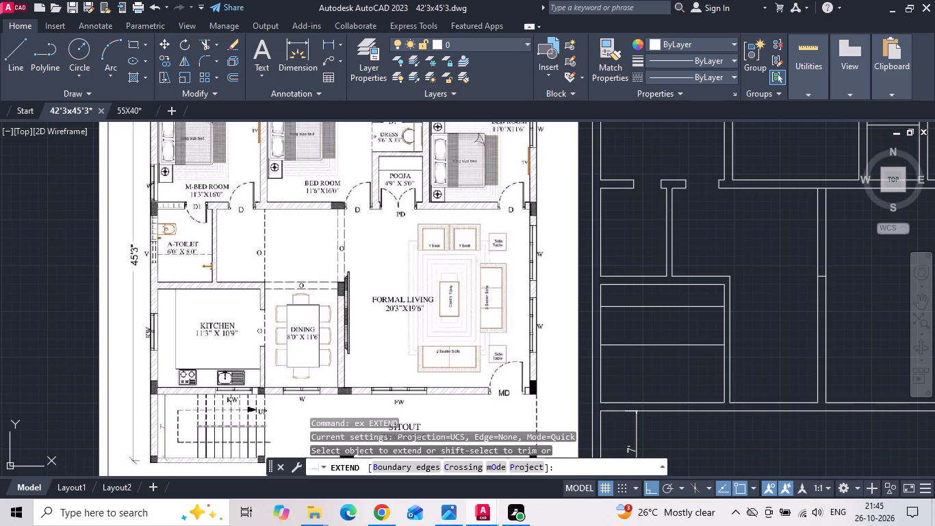
left_click(713, 353)
key("Escape")
Trim the wall between the kitchen opening's jambs and remove the leftover jamb lines inside the kitchen.
type("tr")
key("space")
left_click_drag(715, 327, 745, 329)
left_click_drag(695, 300, 686, 373)
scroll(684, 368, "down", 1)
middle_click_drag(679, 362, 694, 355)
key("Escape")
Offset the kitchen's west and south inner wall lines 2' inward for the counter edges.
type("o")
key("space")
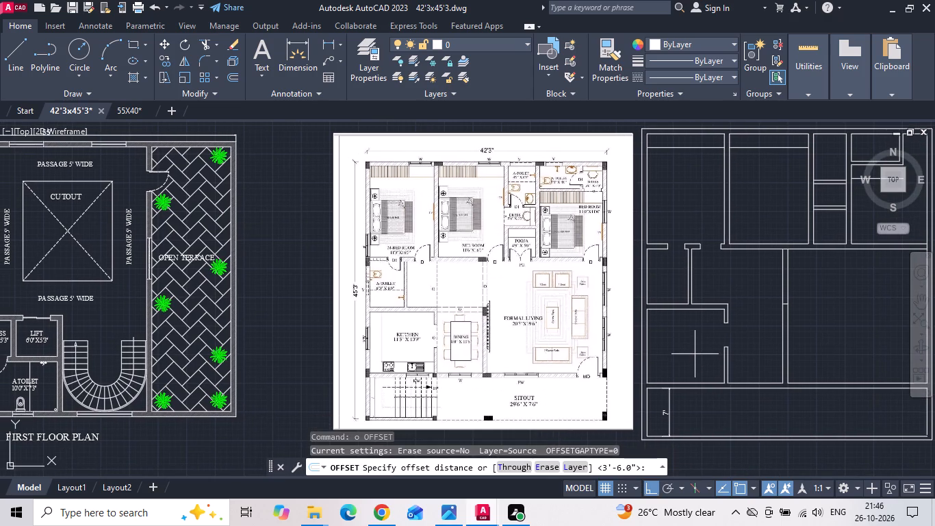
key("2")
key("apostrophe")
key("Return")
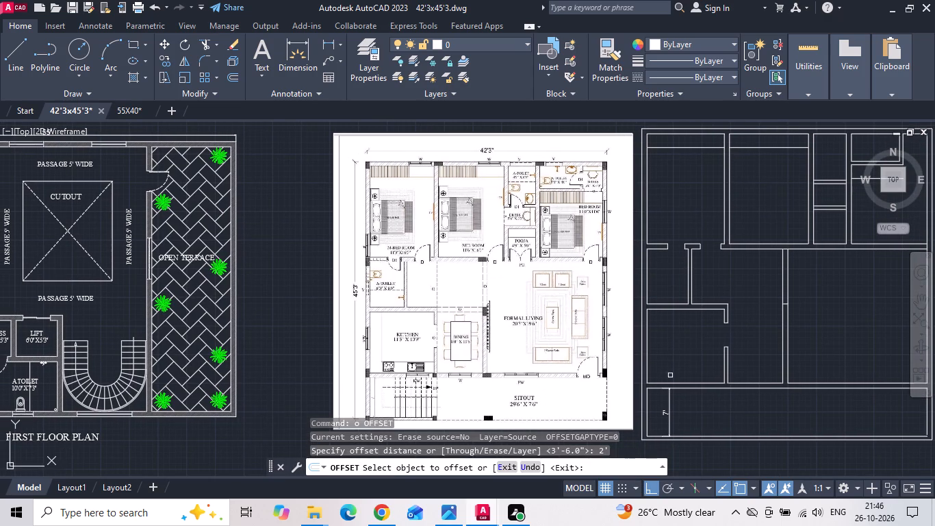
scroll(665, 371, "up", 1)
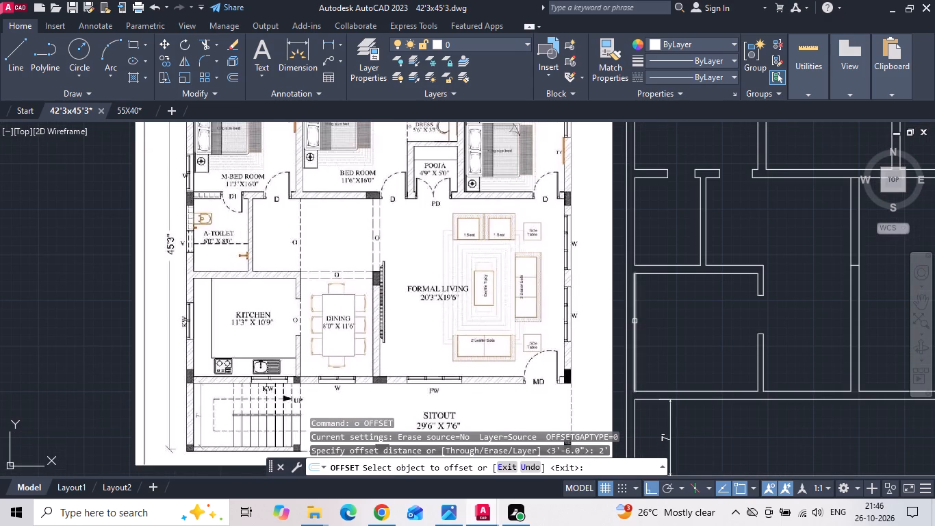
left_click_drag(634, 320, 646, 325)
left_click(678, 329)
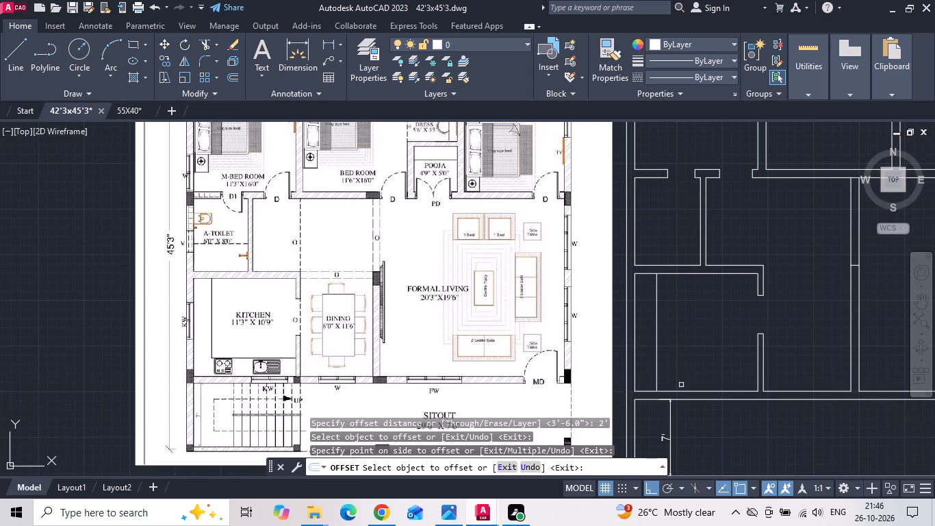
left_click(682, 391)
left_click(689, 346)
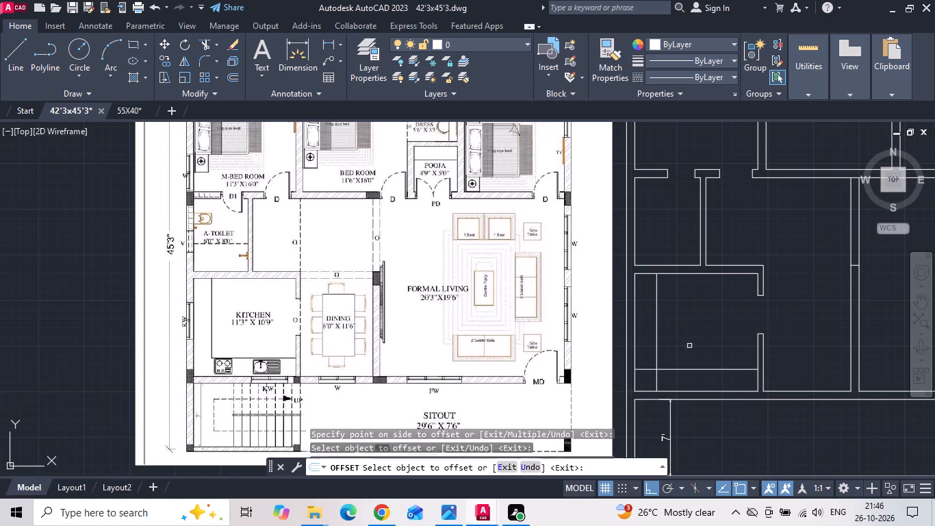
scroll(715, 328, "down", 1)
key("Escape")
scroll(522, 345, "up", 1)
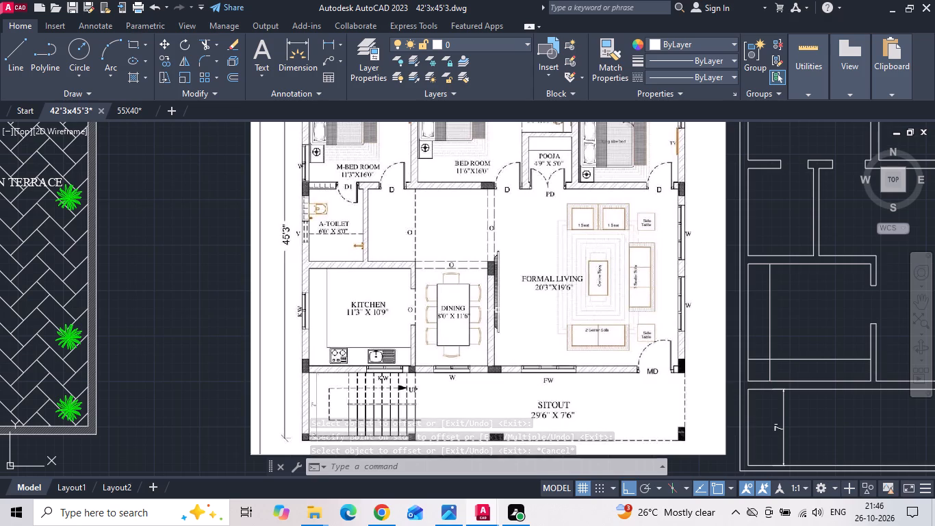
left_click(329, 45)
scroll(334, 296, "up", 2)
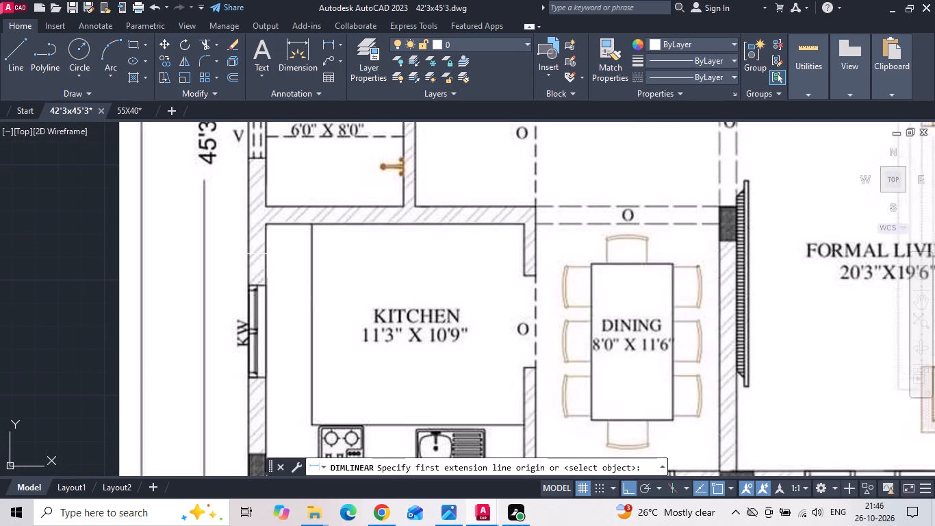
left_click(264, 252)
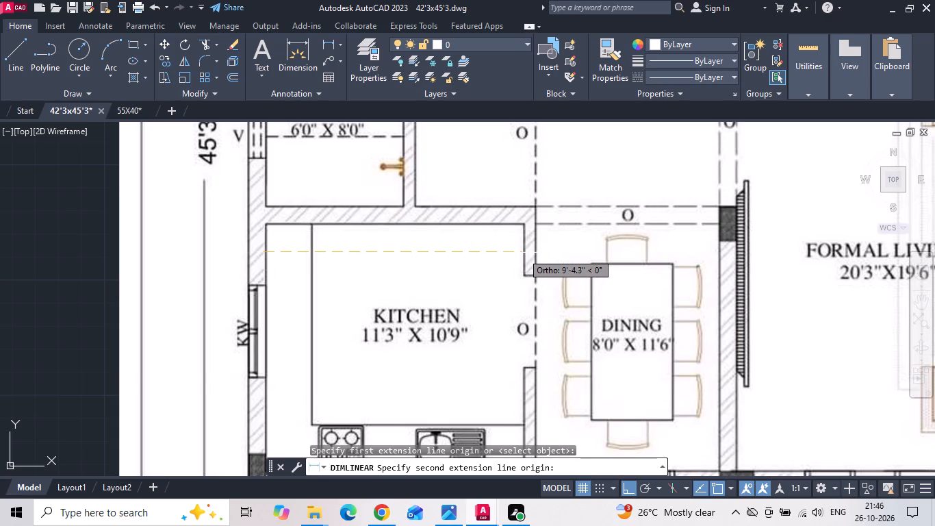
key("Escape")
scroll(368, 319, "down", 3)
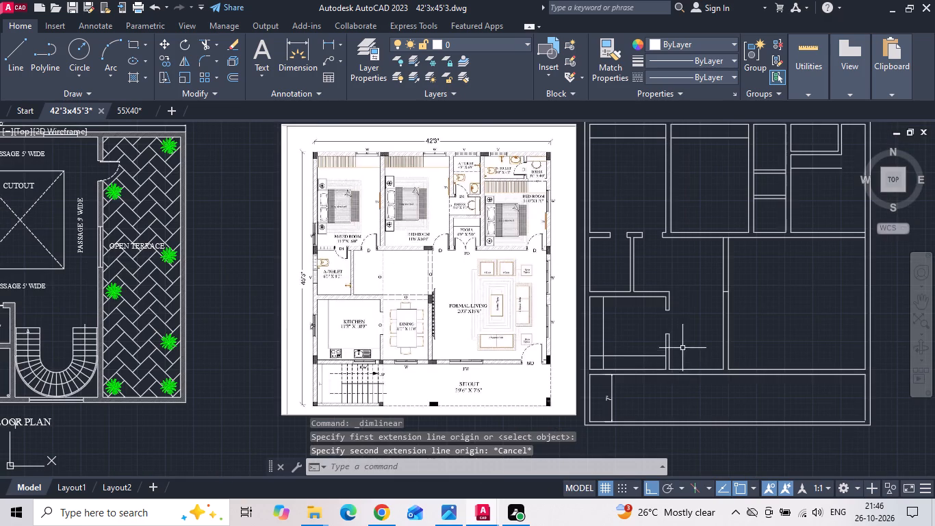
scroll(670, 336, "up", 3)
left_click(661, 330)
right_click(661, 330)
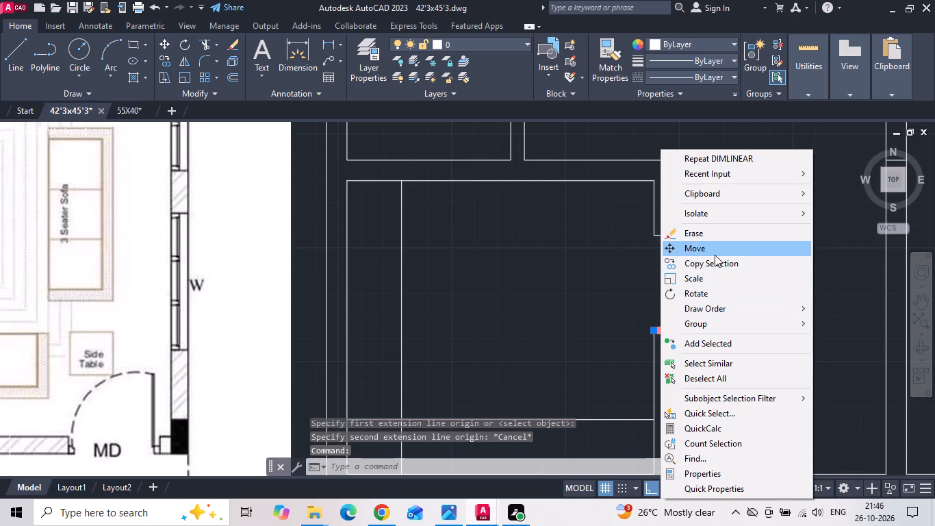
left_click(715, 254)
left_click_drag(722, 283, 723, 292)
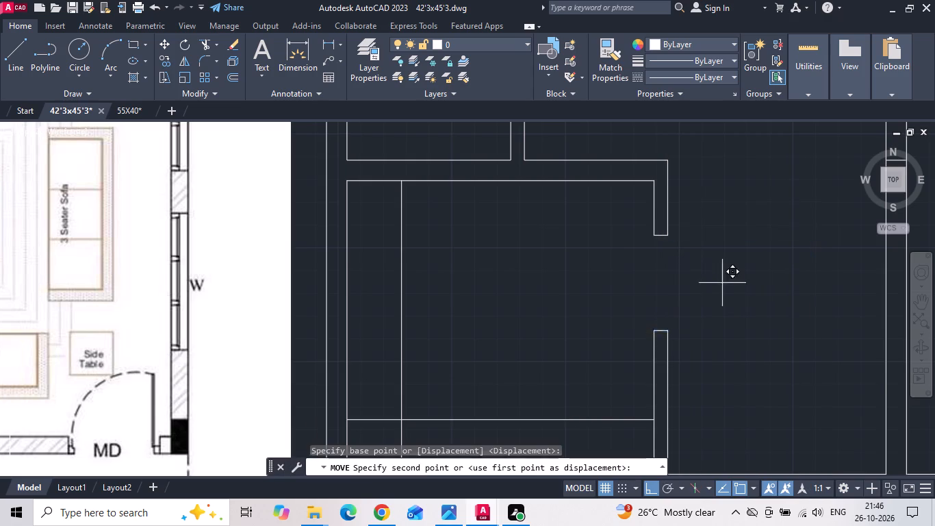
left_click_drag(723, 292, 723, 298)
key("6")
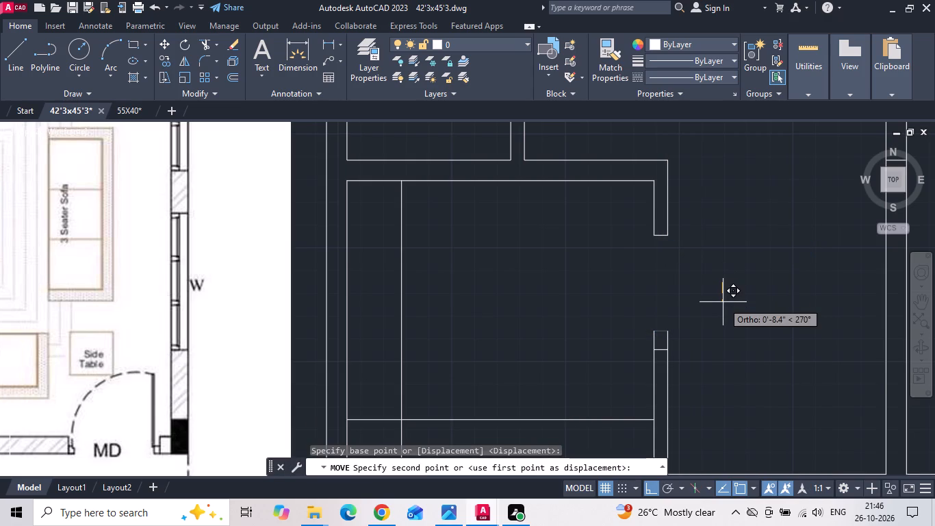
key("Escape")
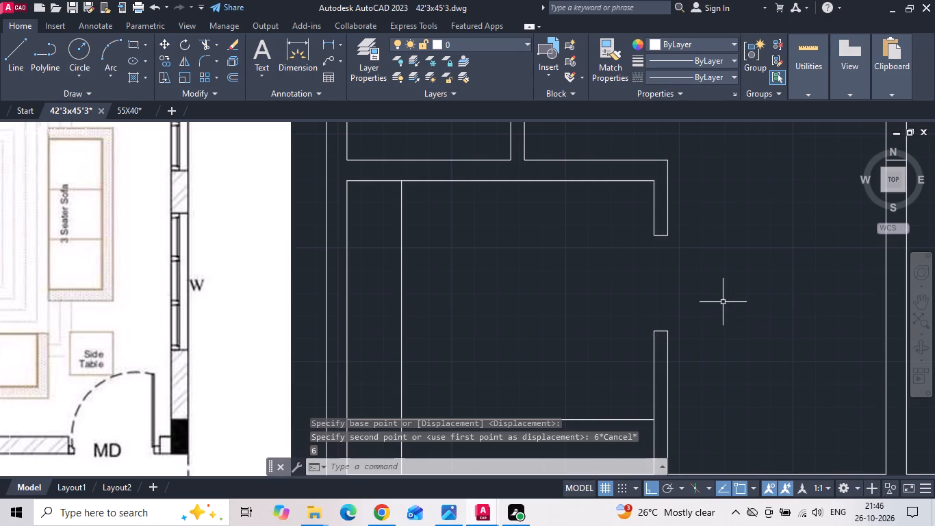
Copy the kitchen opening's south jamb line 6" south.
left_click(665, 330)
right_click(662, 327)
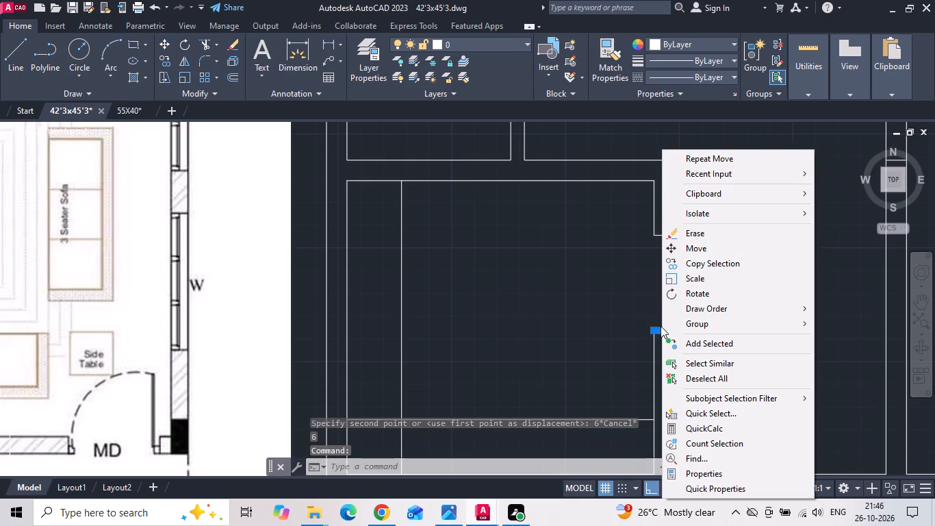
left_click(704, 266)
left_click_drag(726, 300, 726, 316)
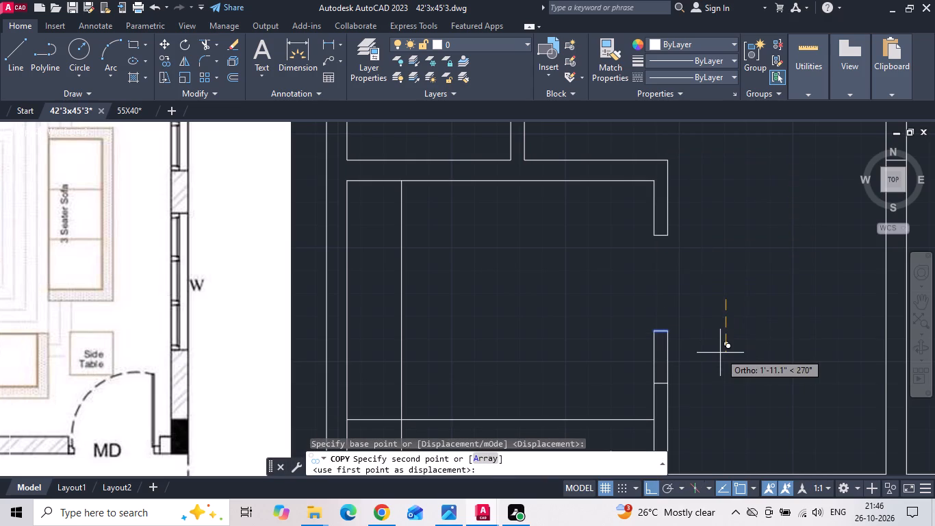
type("6")
key("space")
key("Escape")
Trim the kitchen wall back to the copied jamb line, removing the old jamb, and save the drawing.
type("tr")
key("space")
left_click_drag(649, 342, 663, 327)
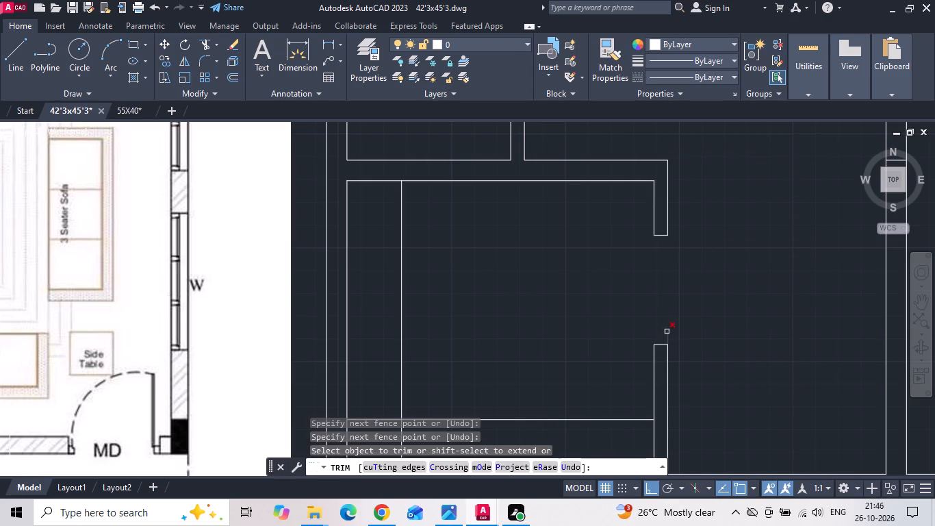
left_click(667, 331)
key("Escape")
key("ctrl+s")
key("ctrl+s")
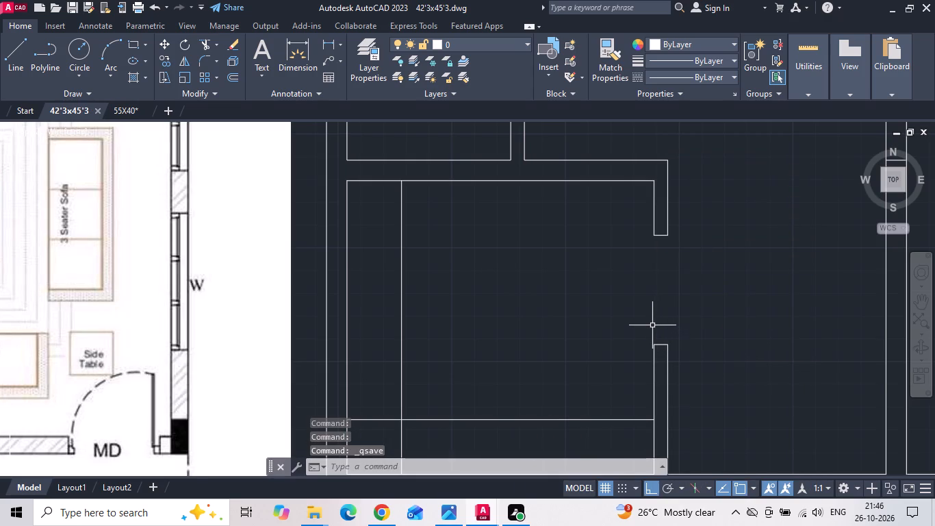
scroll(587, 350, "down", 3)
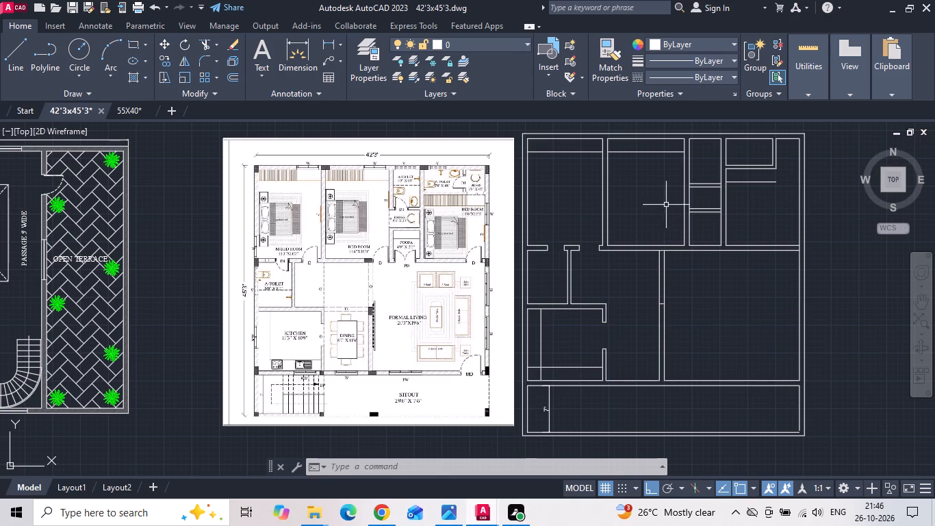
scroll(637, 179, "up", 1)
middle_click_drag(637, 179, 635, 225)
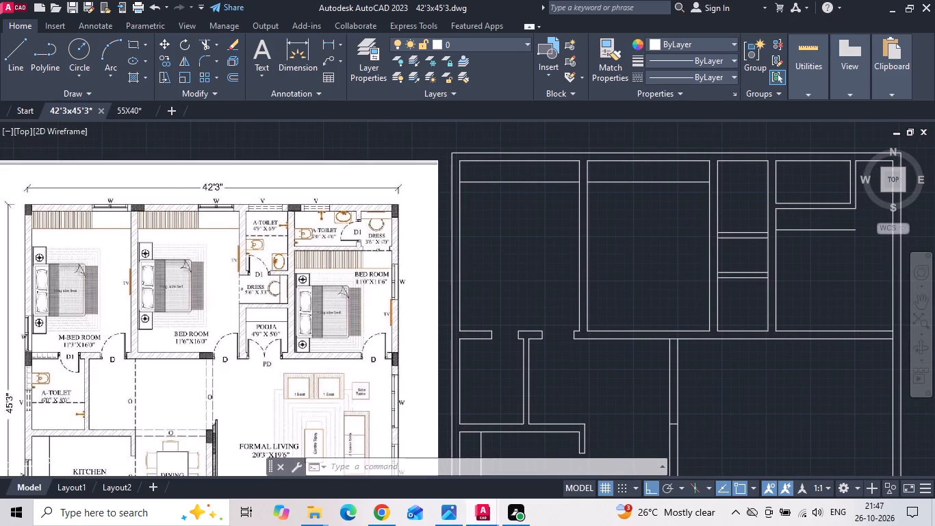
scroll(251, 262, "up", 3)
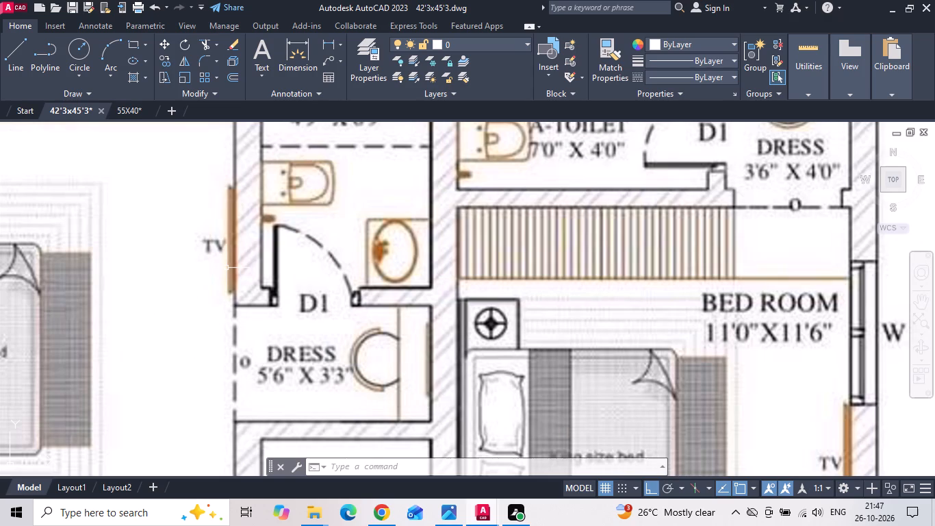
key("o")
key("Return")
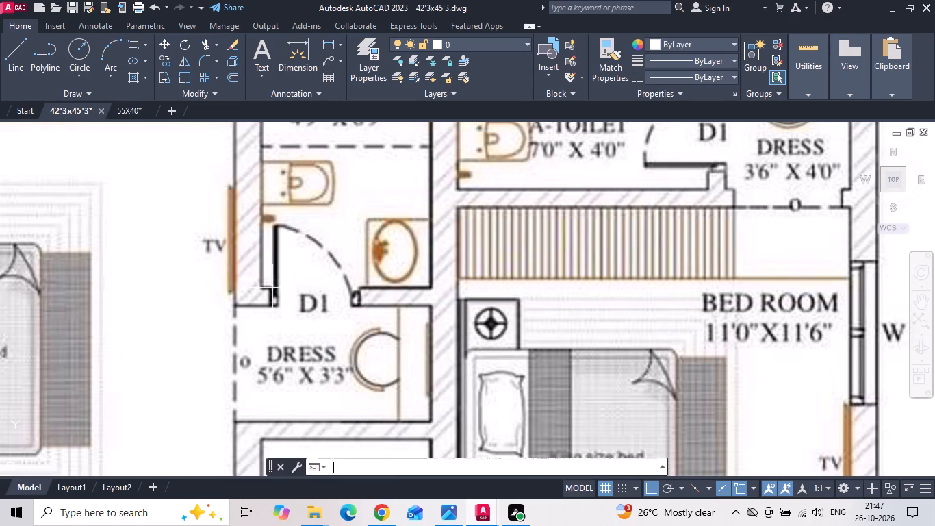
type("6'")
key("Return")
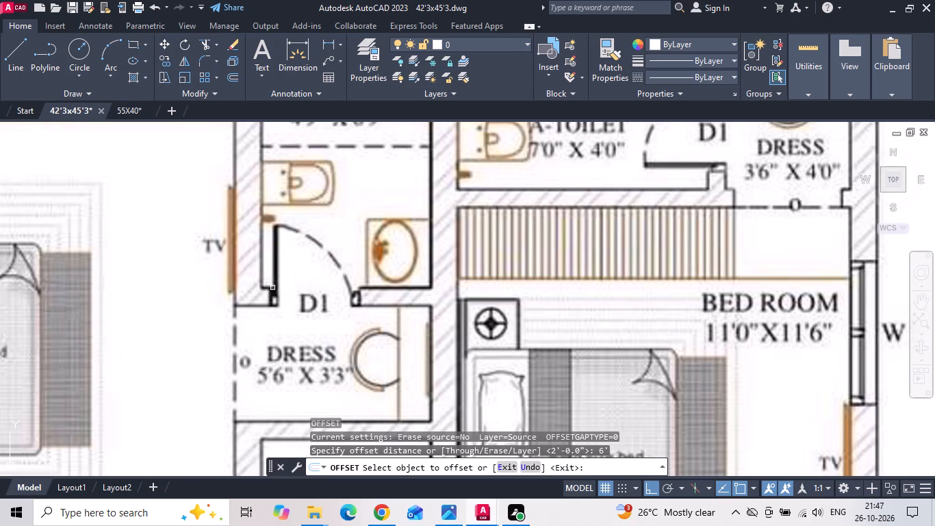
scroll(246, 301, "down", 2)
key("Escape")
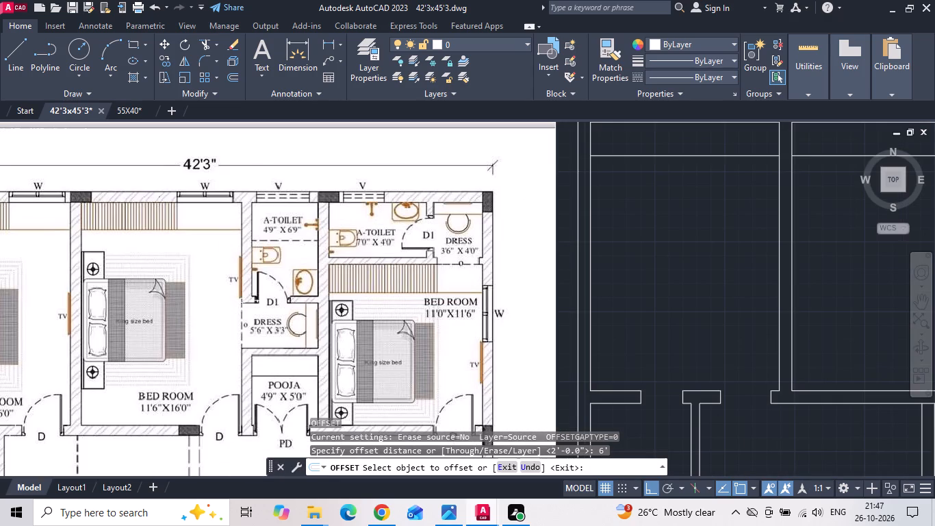
Save the drawing.
key("ctrl+s")
key("ctrl+s")
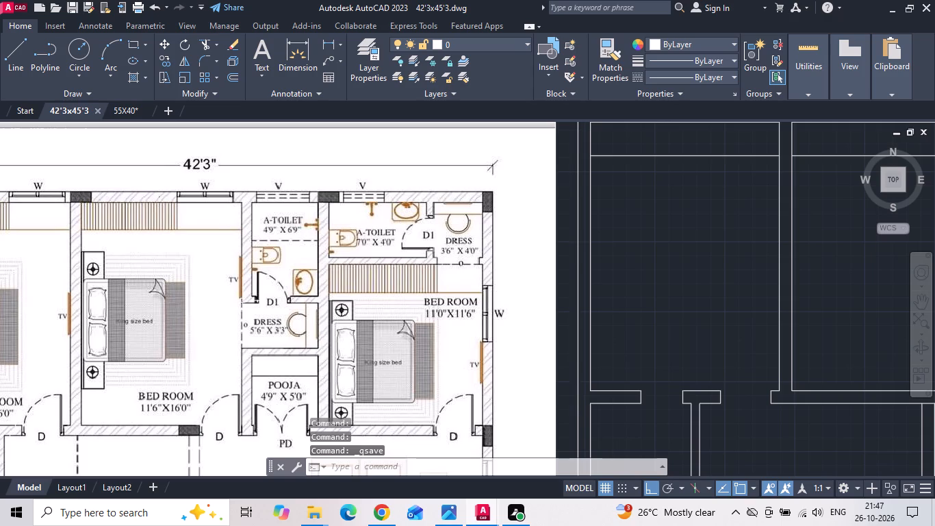
Offset the 4'9" x 6'9" toilet's west wall line 6" east and the 7'0" x 4'0" toilet's south inner wall line 6" north.
key("o")
key("Return")
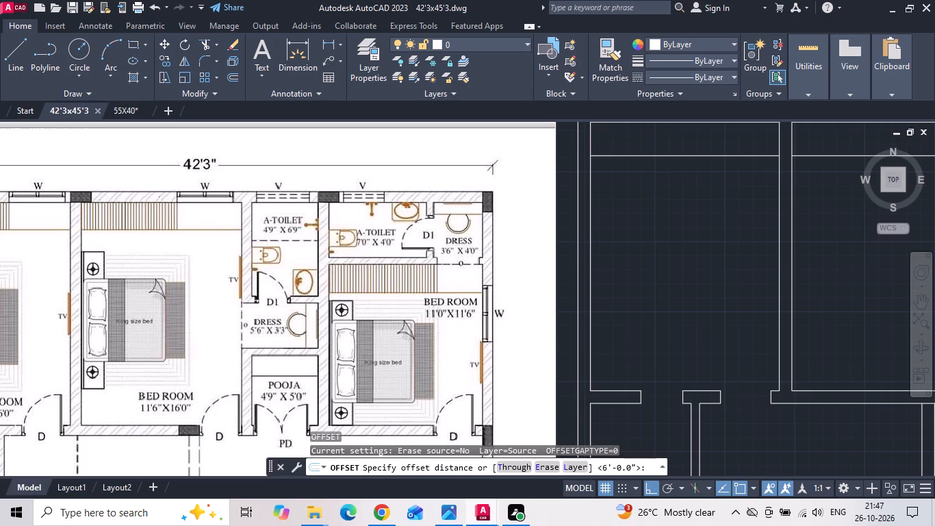
key("6")
key("Return")
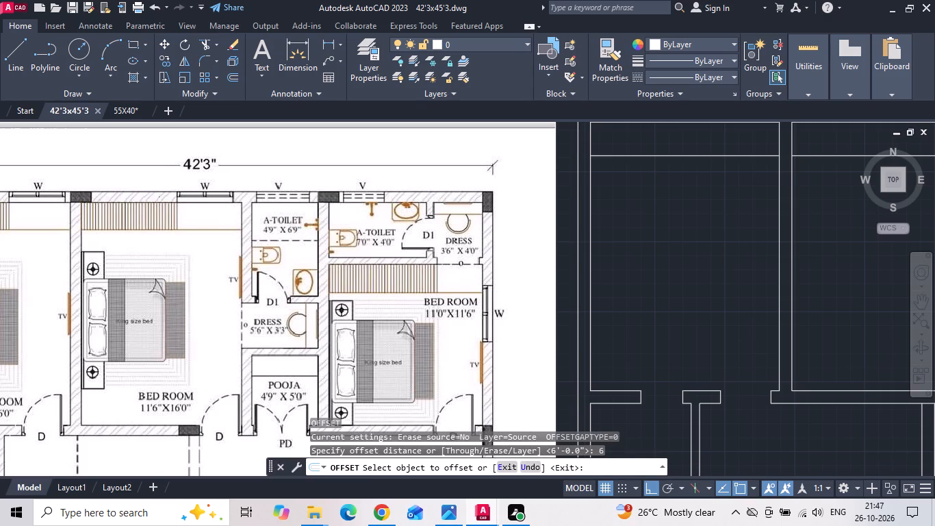
scroll(112, 219, "down", 1)
scroll(34, 245, "down", 1)
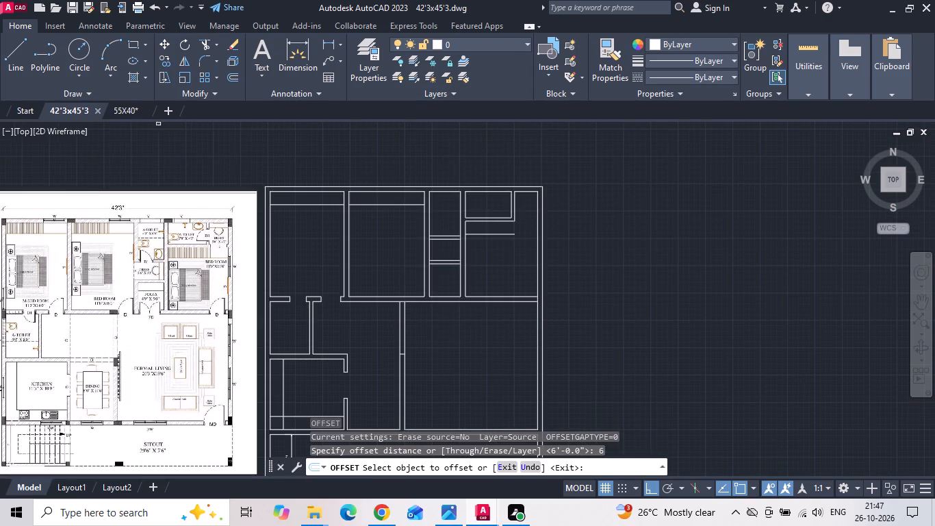
scroll(272, 257, "up", 1)
middle_click_drag(480, 253, 580, 254)
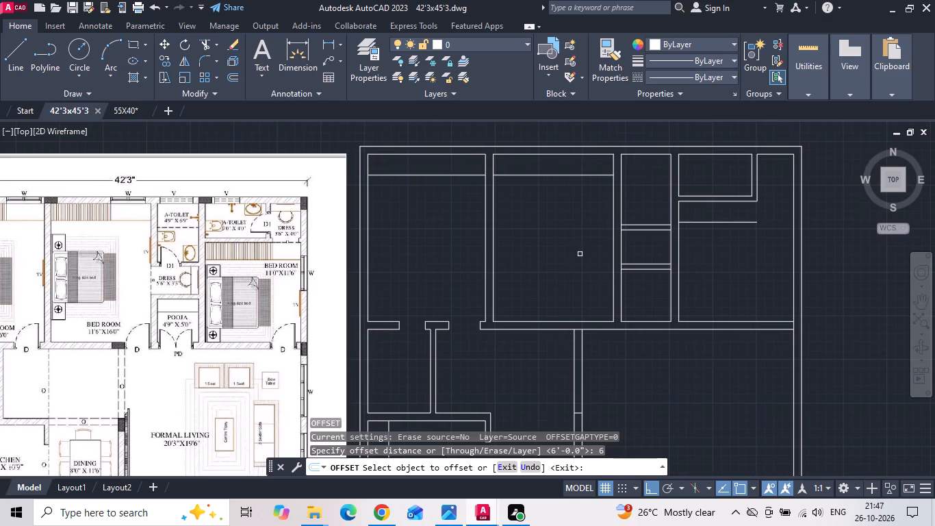
middle_click_drag(596, 255, 624, 262)
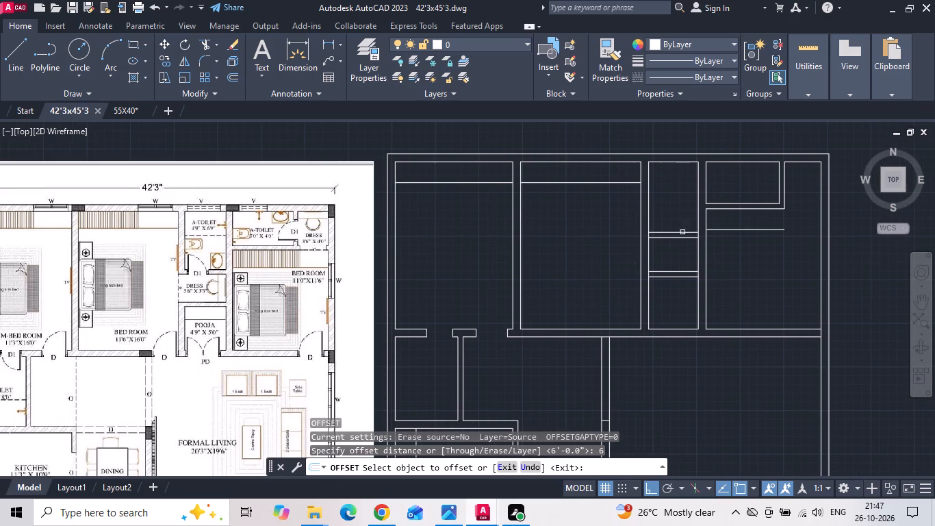
left_click(648, 212)
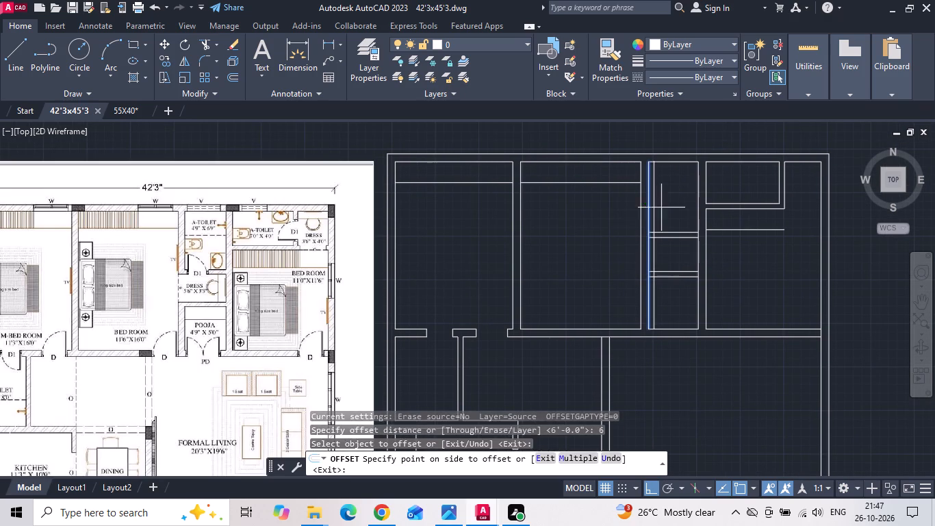
left_click(664, 210)
left_click(730, 202)
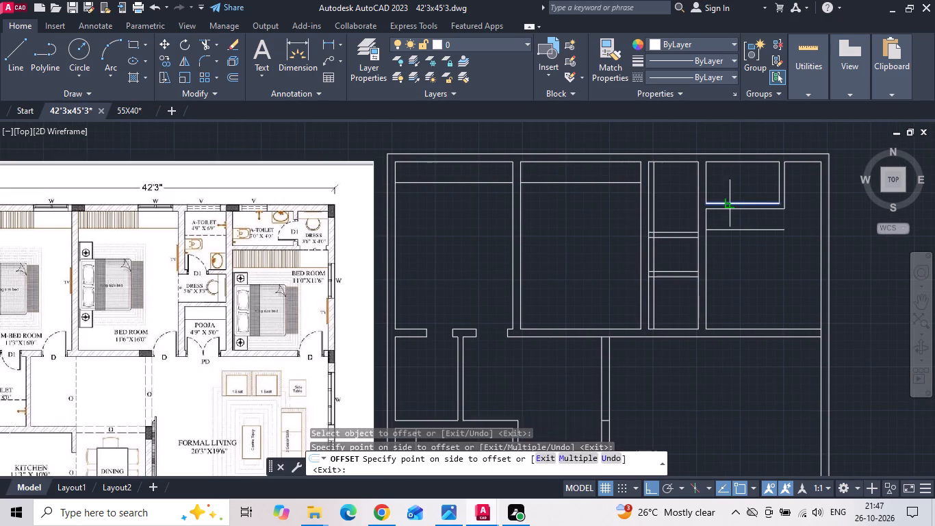
left_click(734, 188)
key("Escape")
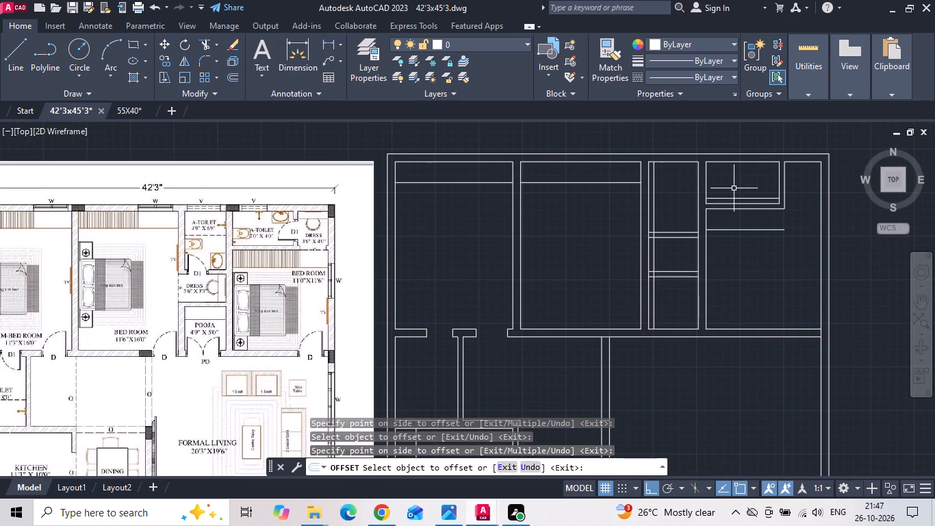
Offset the two toilets' new jamb lines 2'6" east and north respectively to mark the other side of each door opening.
key("o")
key("space")
type("2'6")
key("space")
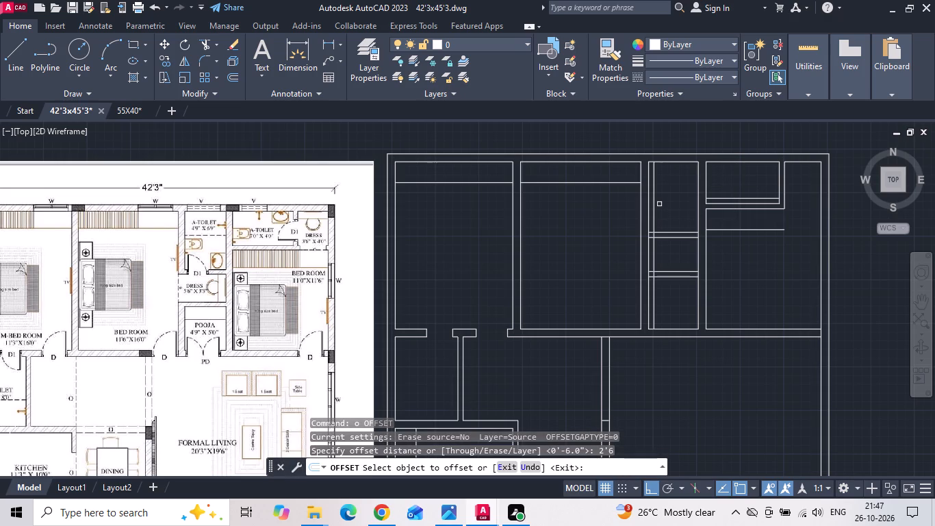
left_click(652, 216)
left_click(685, 205)
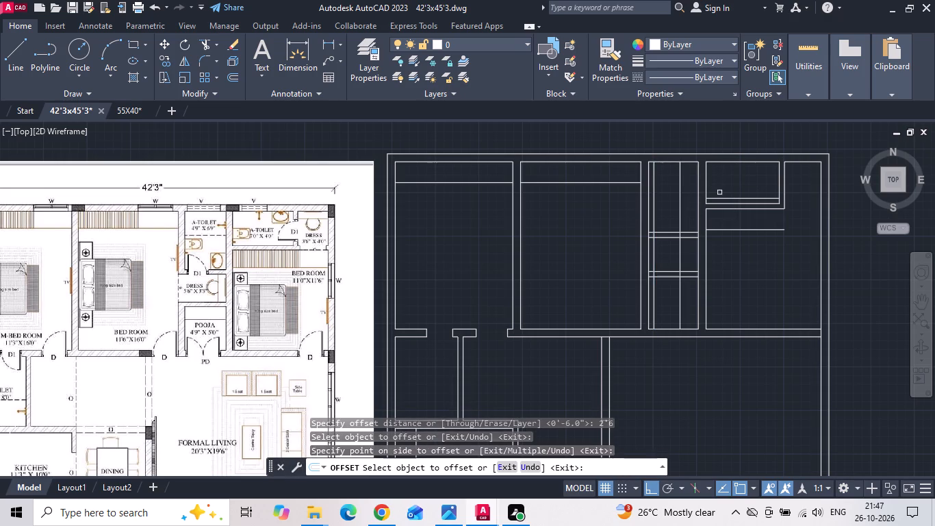
left_click(740, 197)
left_click(742, 181)
key("Escape")
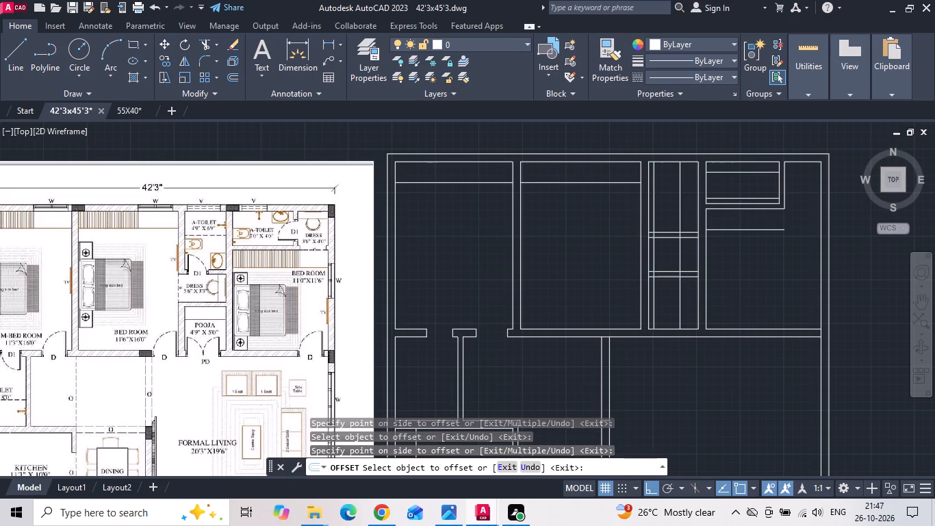
Extend both door jamb lines of the 7'0" x 4'0" toilet east across the wall to the dress area.
type("ex")
key("space")
left_click(753, 199)
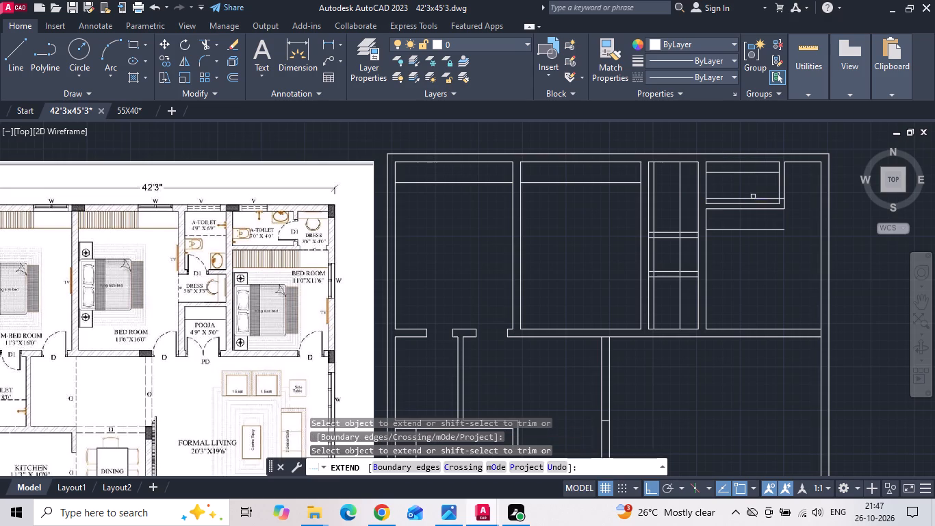
left_click(760, 173)
key("Escape")
Trim the 7'0" x 4'0" toilet's east wall between the door jambs and remove the leftover jamb lines inside the toilet.
key("t")
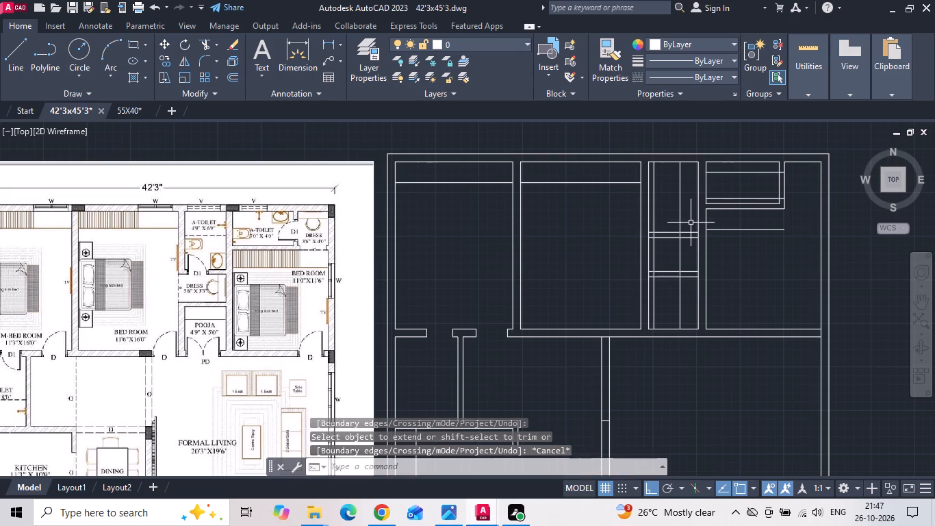
key("r")
key("space")
scroll(794, 175, "up", 2)
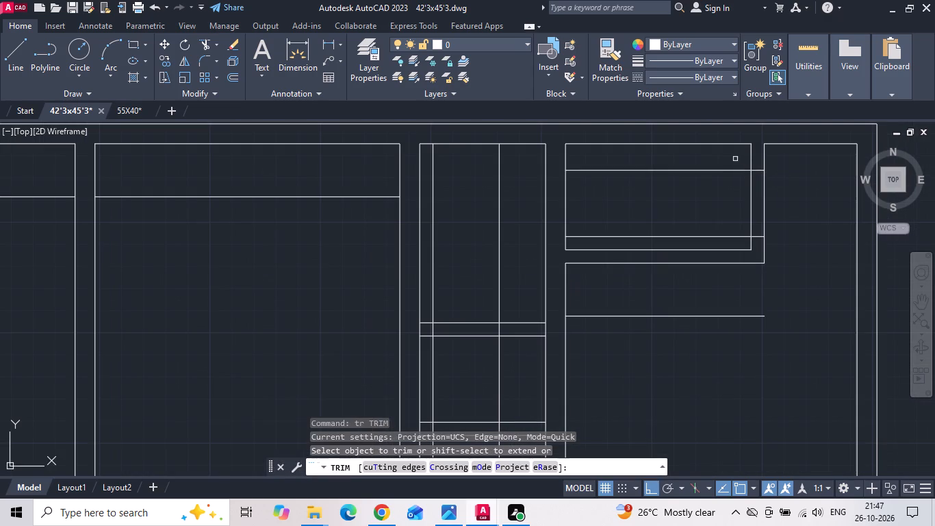
left_click_drag(735, 159, 773, 200)
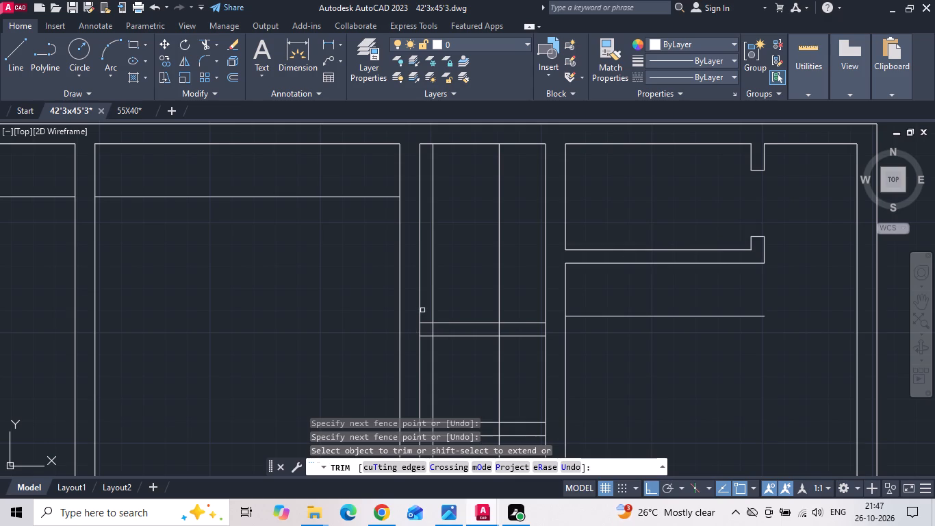
Trim the 4'9" x 6'9" toilet's south wall between the door jambs and clear the excess jamb and wall-end lines.
left_click_drag(422, 308, 435, 309)
left_click(502, 304)
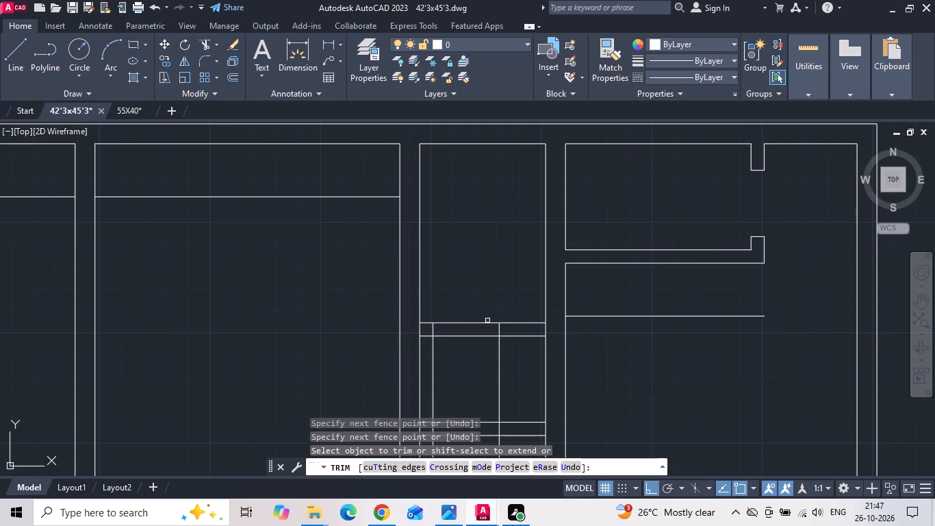
left_click_drag(459, 312, 491, 390)
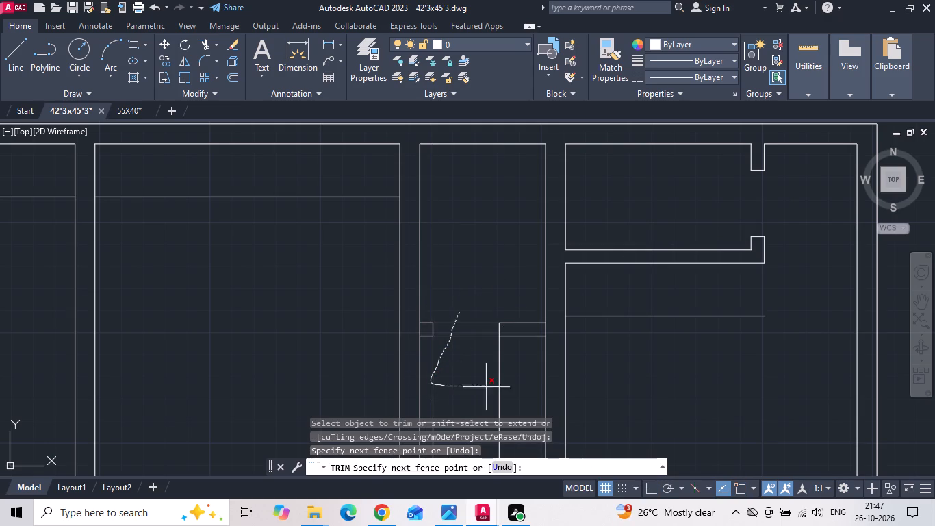
left_click_drag(491, 390, 503, 403)
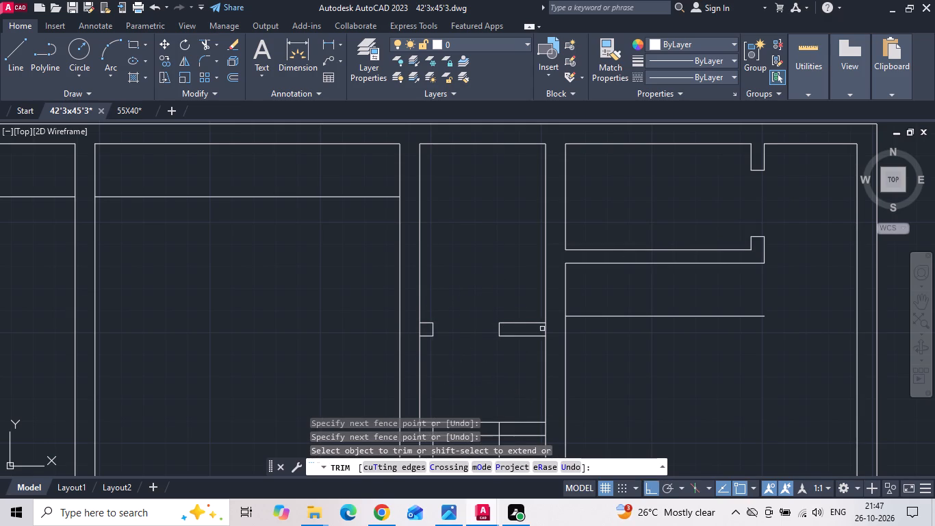
left_click(546, 331)
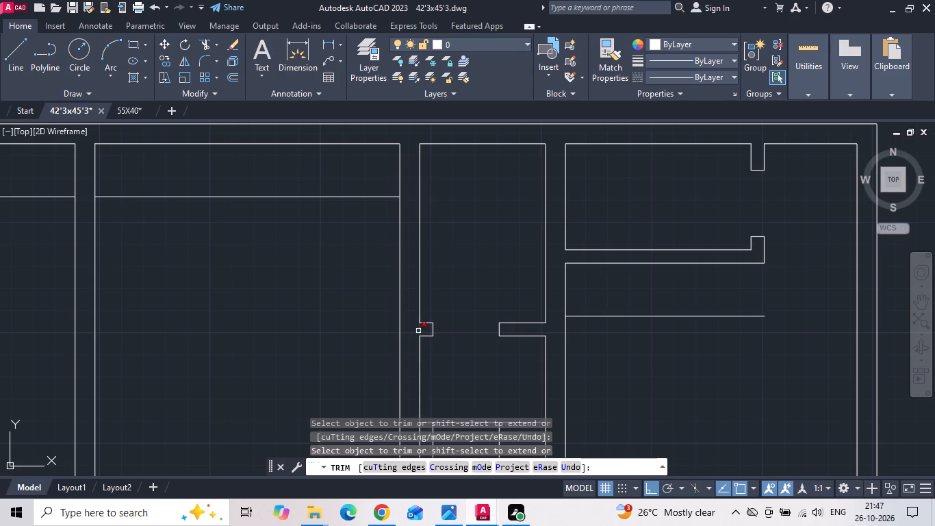
left_click(418, 331)
scroll(522, 317, "down", 3)
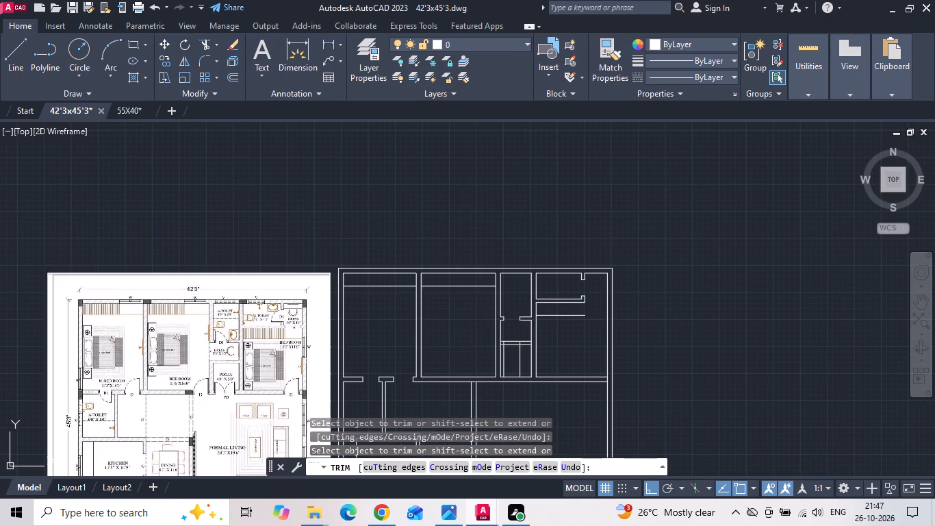
scroll(487, 335, "up", 1)
middle_click_drag(486, 340, 654, 321)
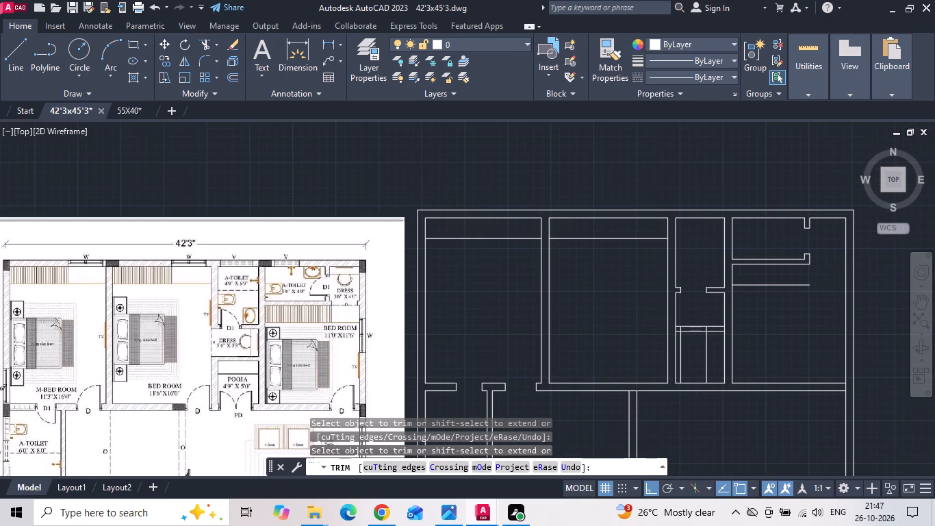
key("Escape")
Extend the 5'6" x 3'3" dress area's north and south wall lines west across the wall to the bedroom.
type("ex")
key("space")
key("space")
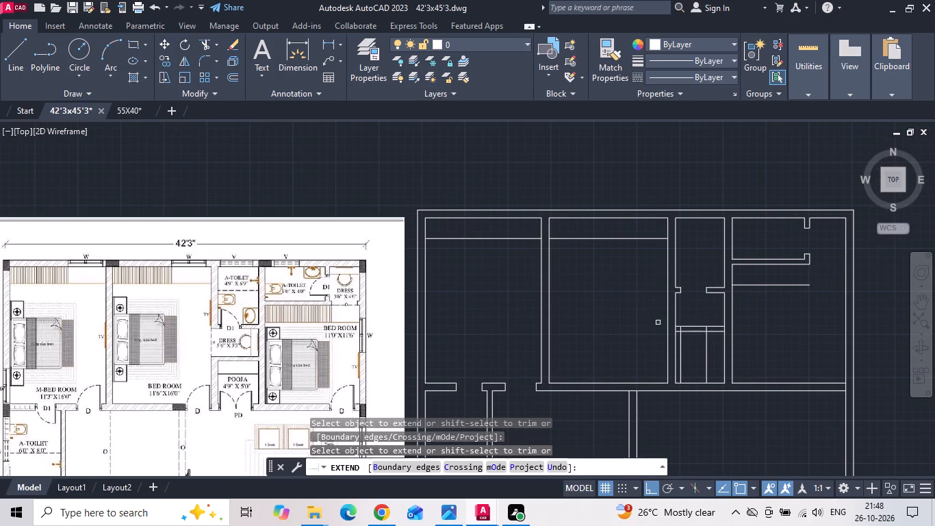
scroll(697, 329, "up", 2)
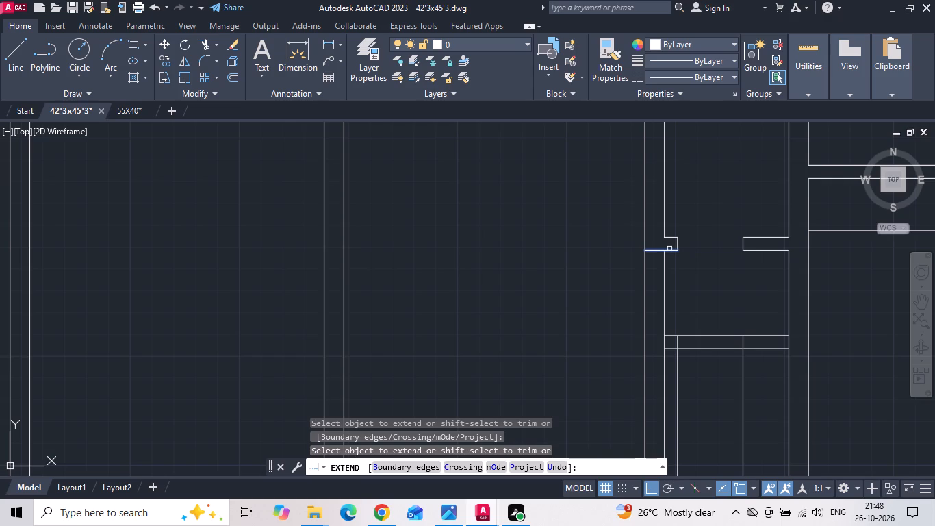
left_click(669, 249)
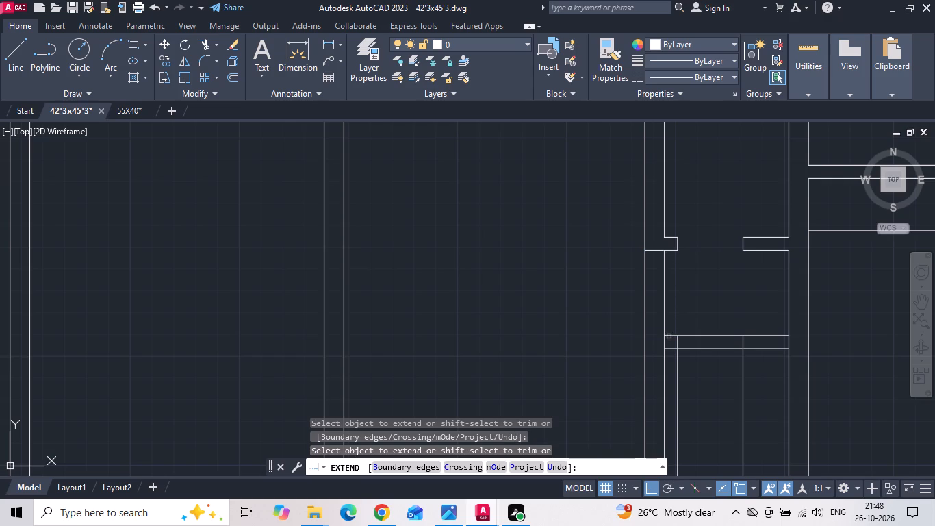
left_click(669, 336)
key("Escape")
Trim both west wall lines of the 5'6" x 3'3" dress area to open it to the bedroom.
key("t")
key("r")
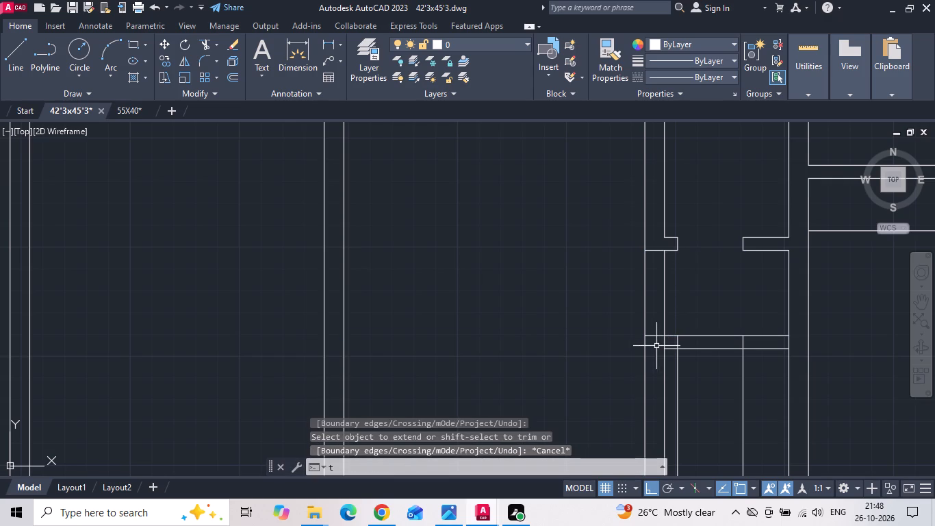
key("space")
left_click_drag(622, 323, 687, 303)
key("Escape")
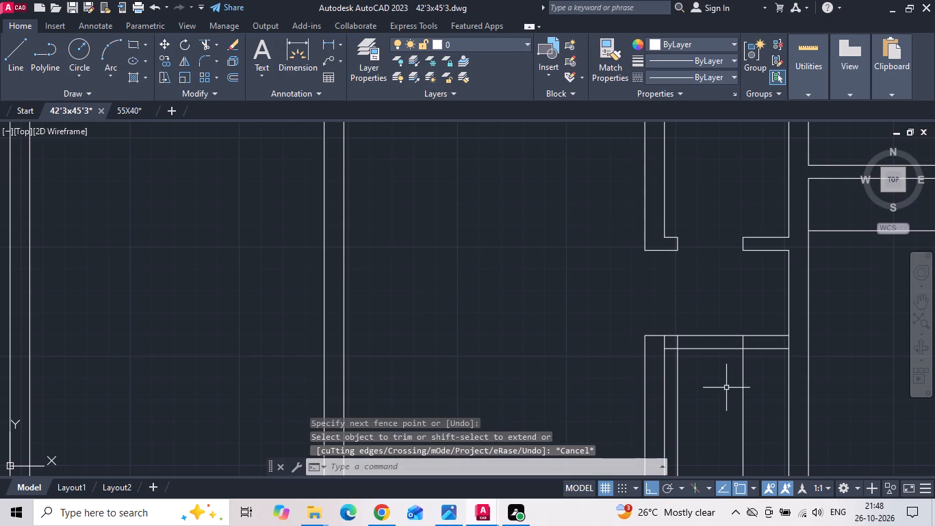
Delete the two leftover door jamb lines inside the pooja room.
left_click(743, 424)
left_click(676, 384)
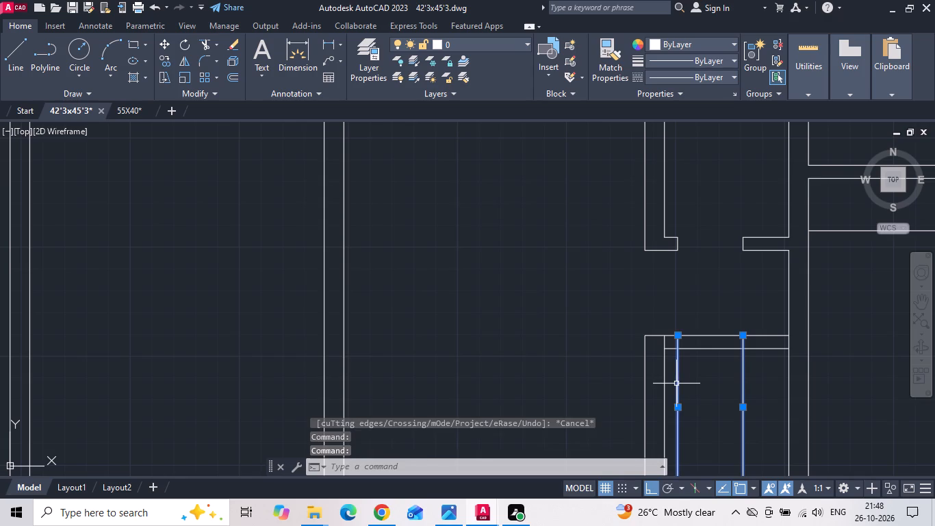
key("Delete")
Trim the short line pieces crossing both ends of the pooja room's north wall.
type("tr")
key("space")
key("space")
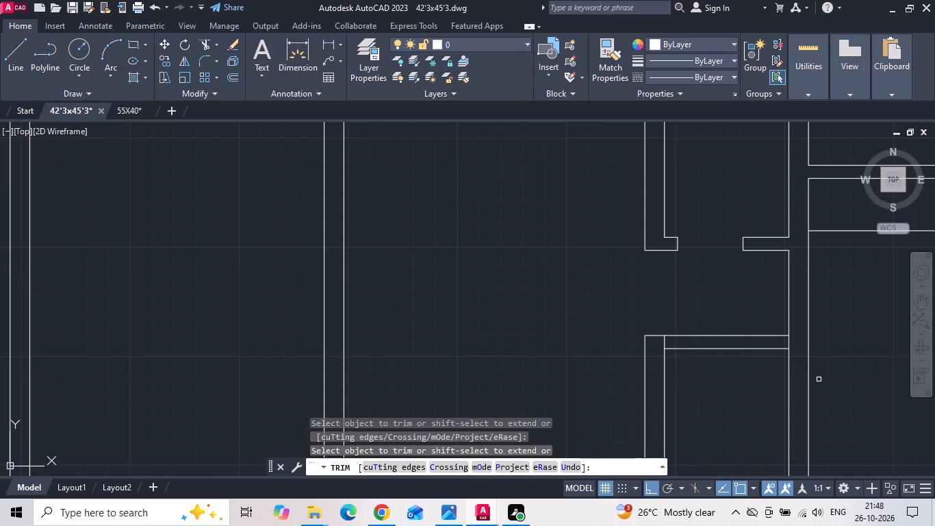
left_click(797, 347)
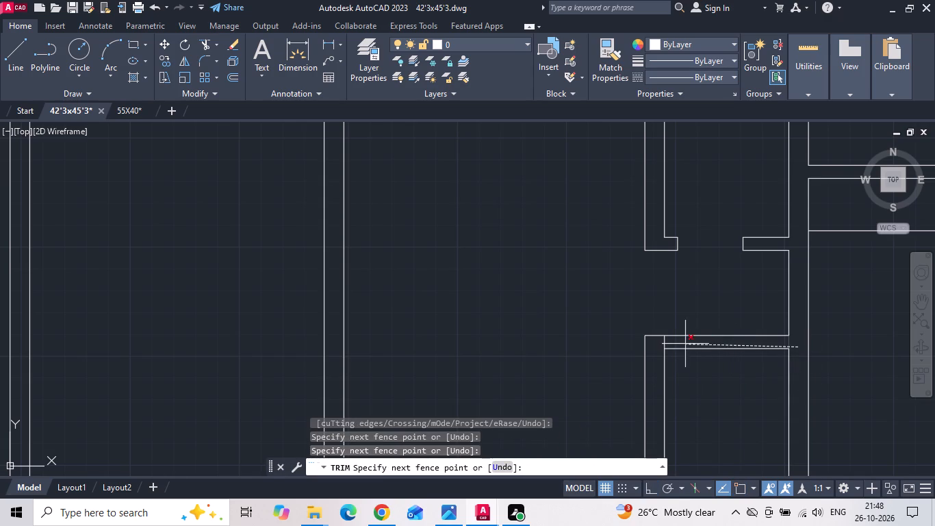
left_click(654, 342)
scroll(691, 295, "down", 2)
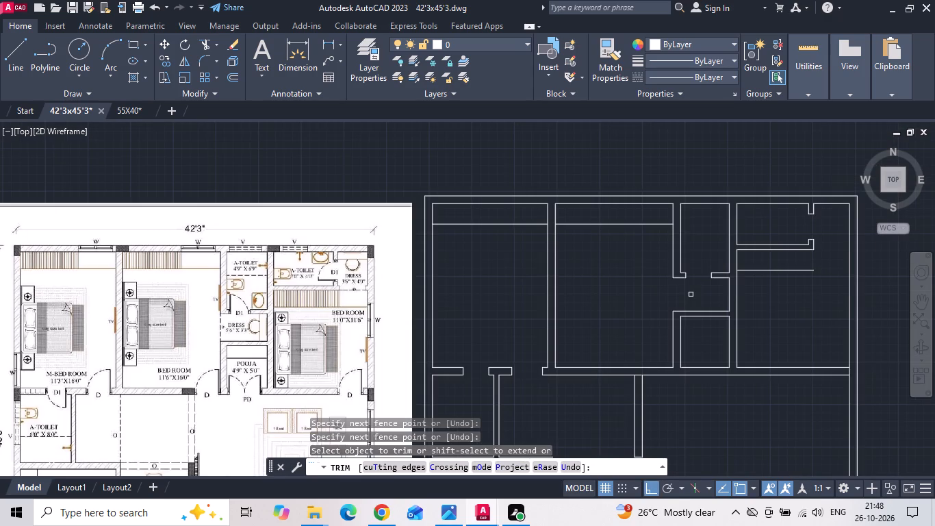
key("Escape")
Draw a vertical line south from the midpoint of the pooja room's south inner wall line.
scroll(732, 393, "up", 1)
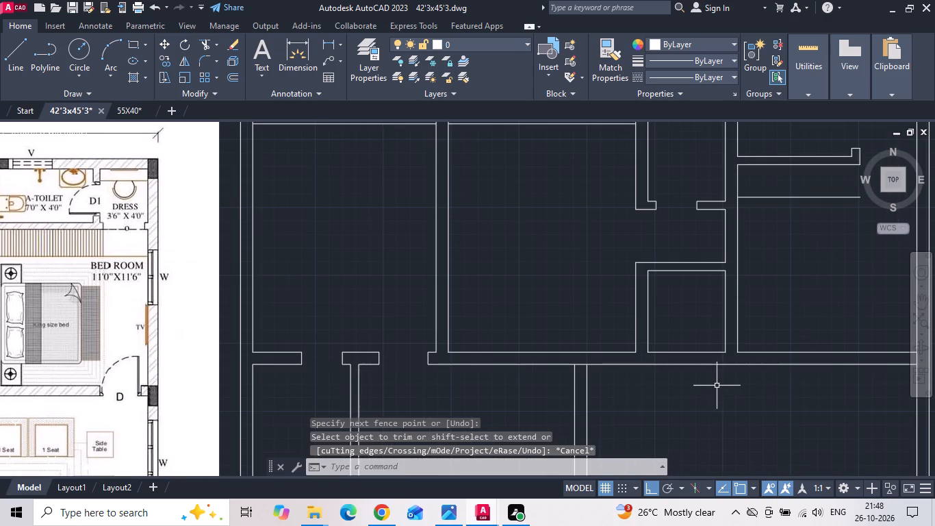
type("l")
key("space")
left_click_drag(684, 347, 680, 374)
left_click(673, 419)
key("Escape")
Offset the pooja room's vertical centre line 1'6" to the west and to the east as door jamb lines.
type("o")
key("space")
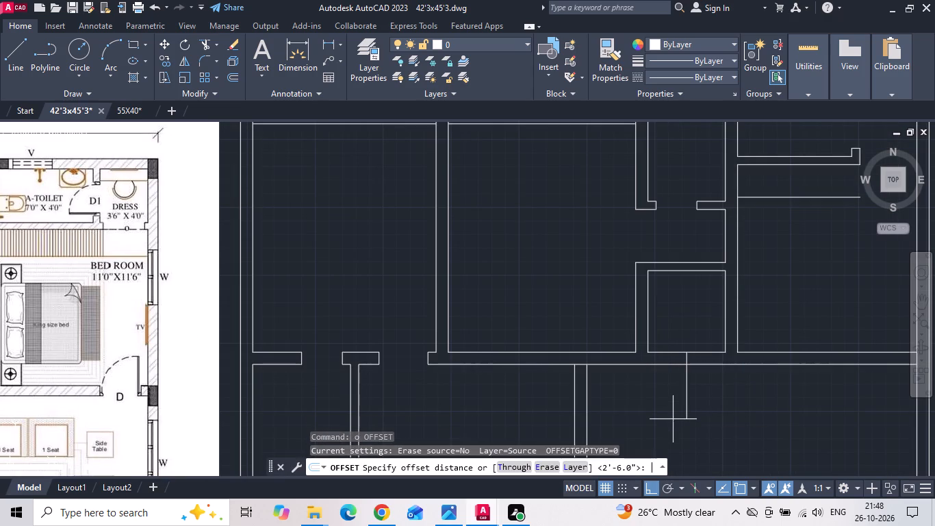
type("1'")
key("6")
key("space")
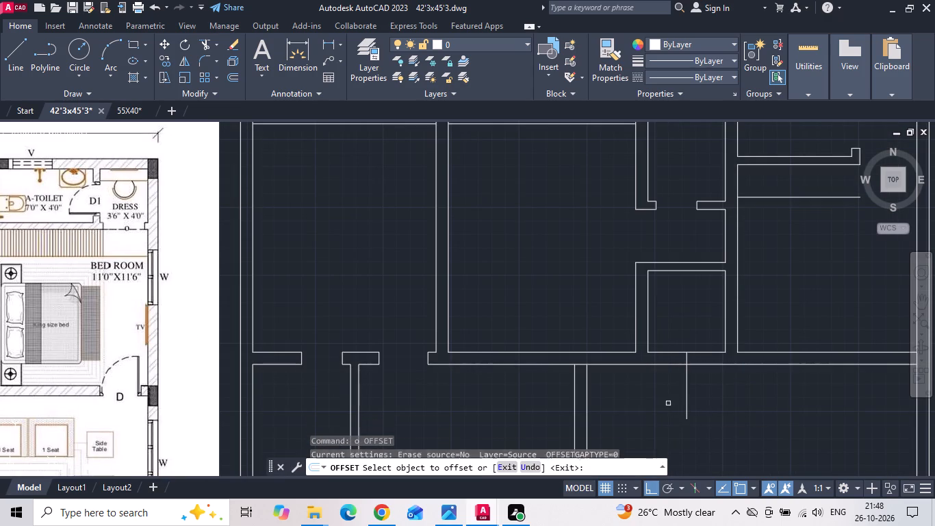
scroll(682, 383, "up", 1)
left_click(689, 392)
left_click(654, 411)
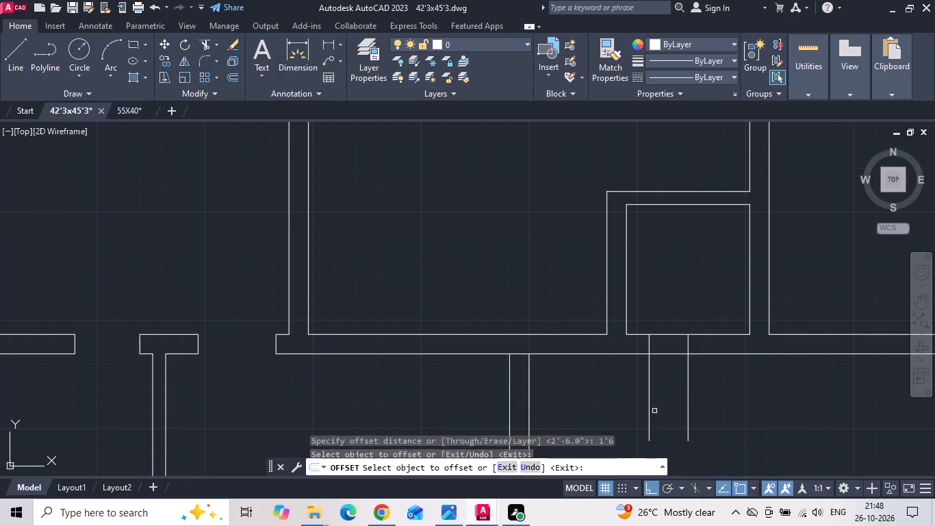
left_click(688, 379)
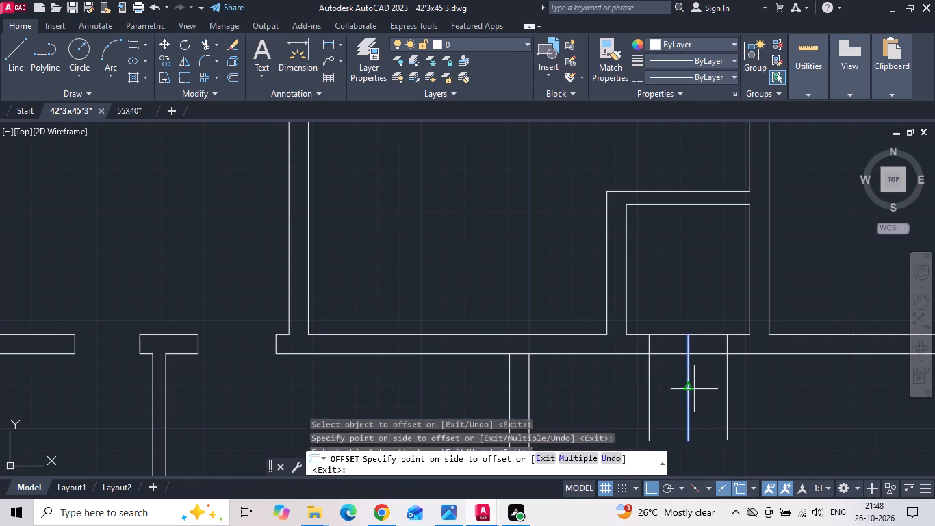
left_click(739, 396)
key("Escape")
Trim the pooja room's south wall between the jambs and remove the centre line and jamb excess below the wall.
key("t")
type("r")
key("space")
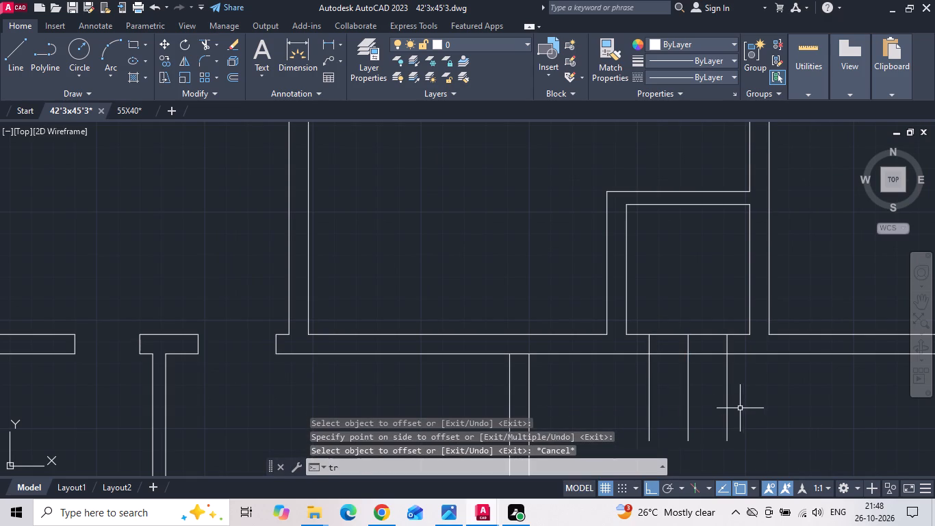
left_click_drag(747, 397, 553, 397)
left_click_drag(671, 330, 693, 347)
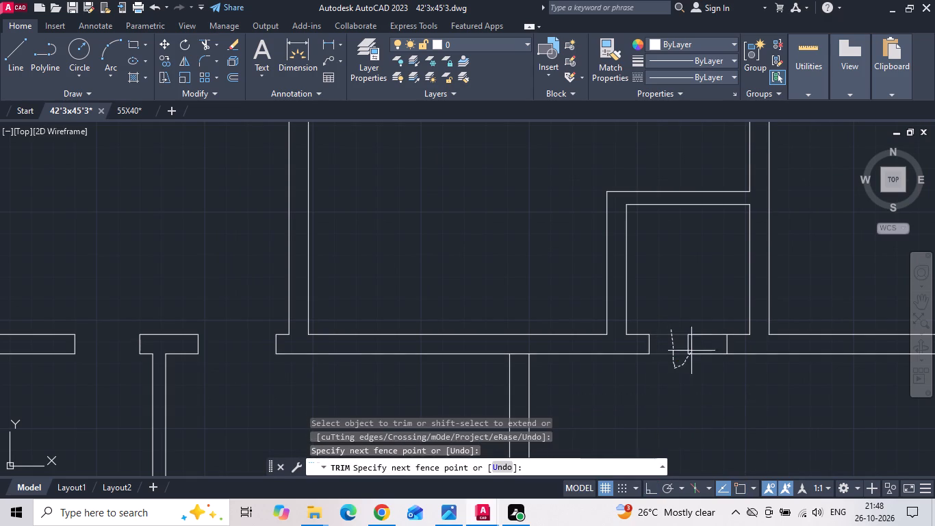
left_click_drag(693, 347, 685, 349)
key("Escape")
Save the drawing.
key("ctrl+s")
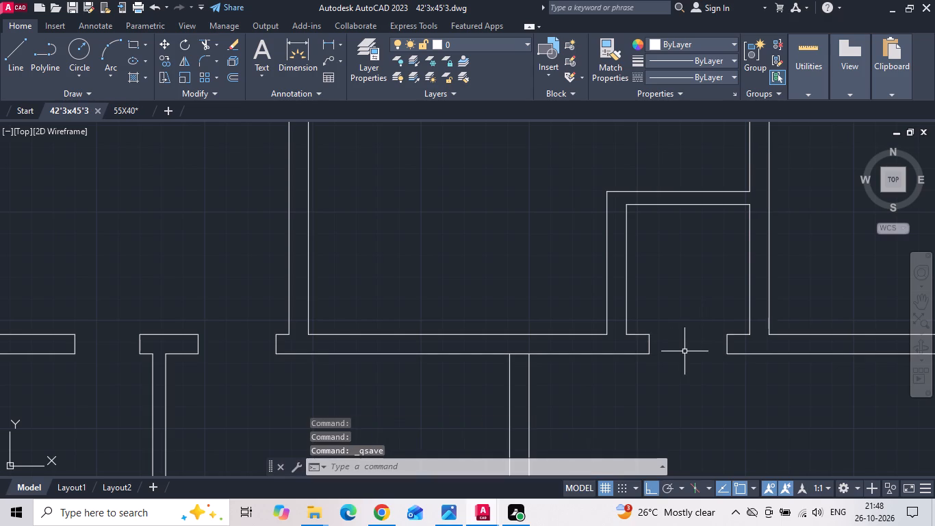
key("ctrl+s")
Draw a vertical line across the open west side of the 5'6" x 3'3" dress area, between its wall corners.
middle_click_drag(619, 305, 609, 377)
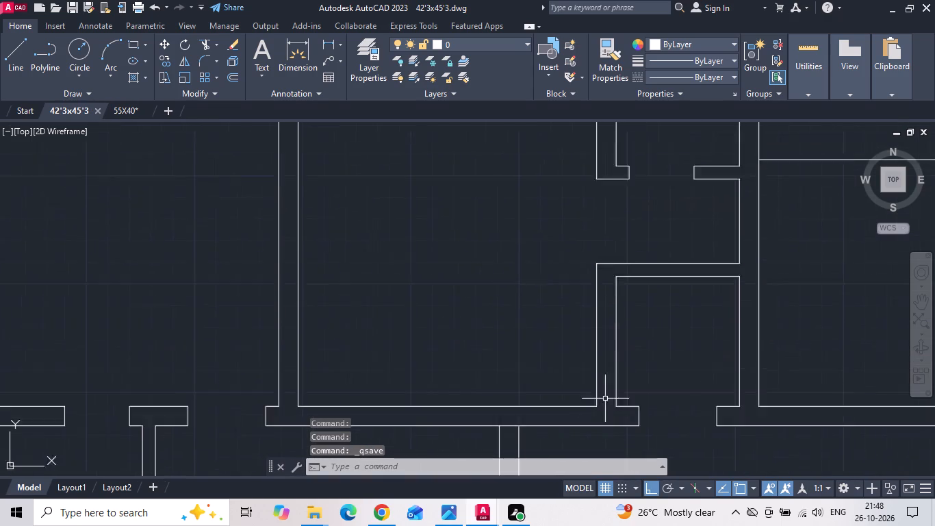
scroll(603, 415, "down", 1)
type("l")
key("space")
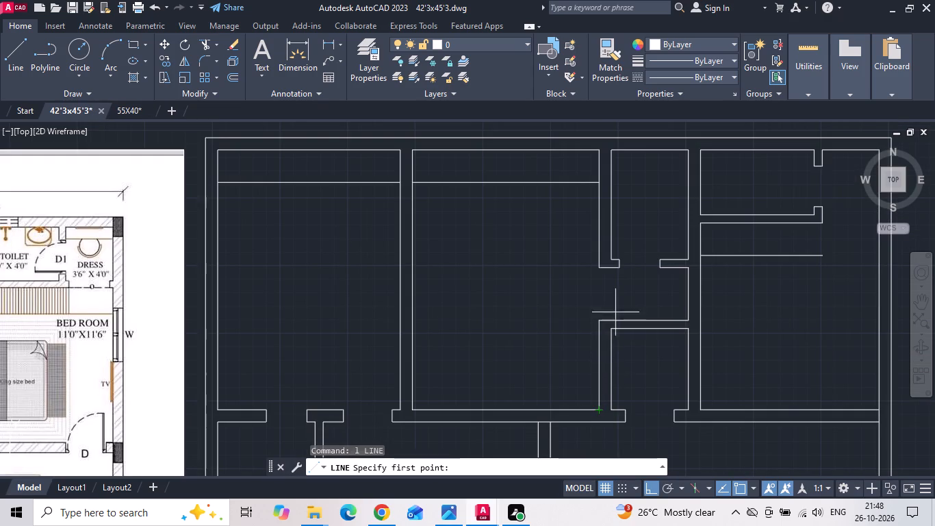
scroll(615, 292, "up", 1)
left_click(587, 253)
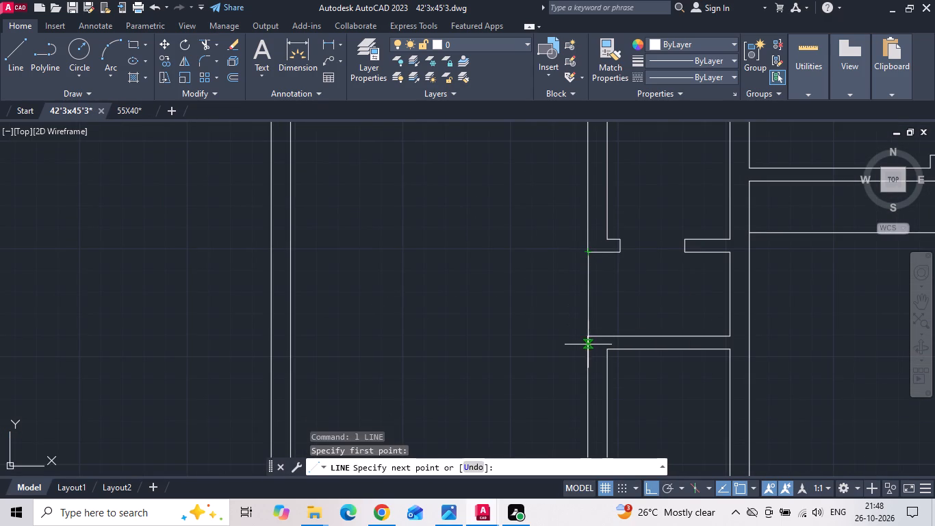
left_click(586, 339)
key("Escape")
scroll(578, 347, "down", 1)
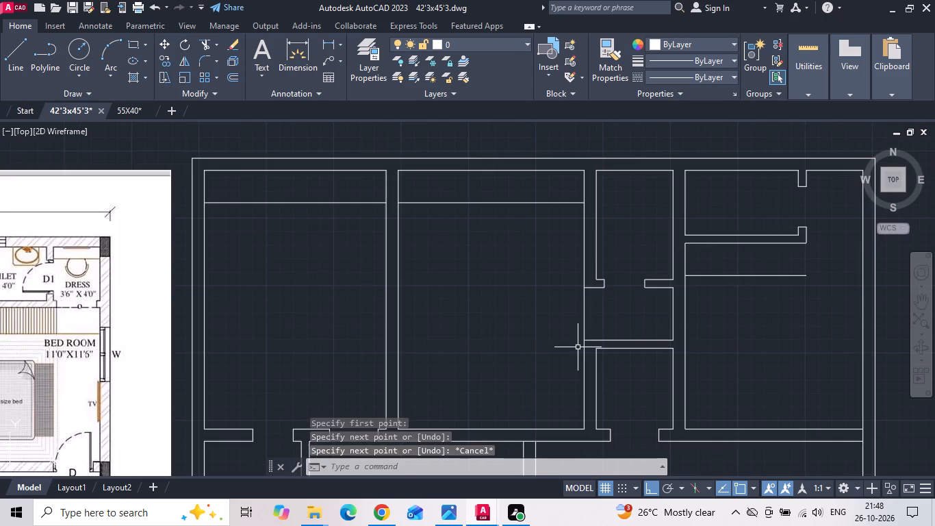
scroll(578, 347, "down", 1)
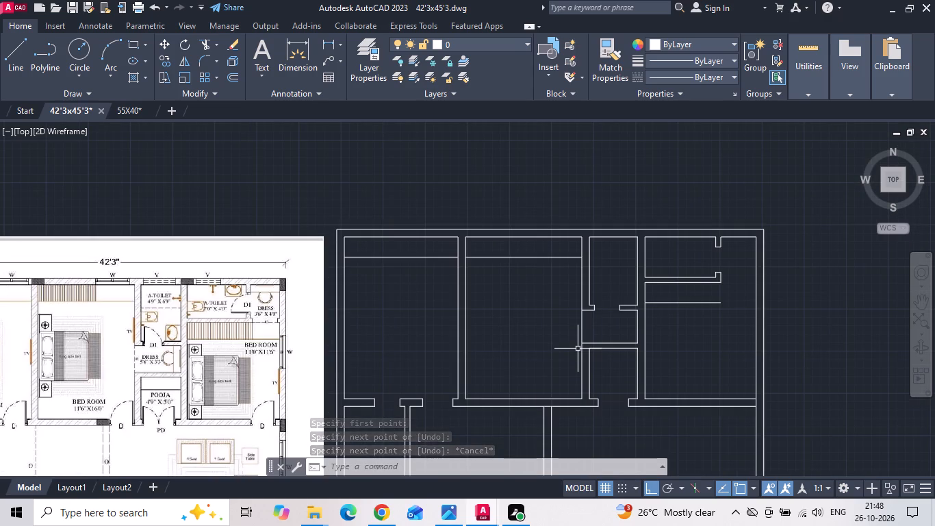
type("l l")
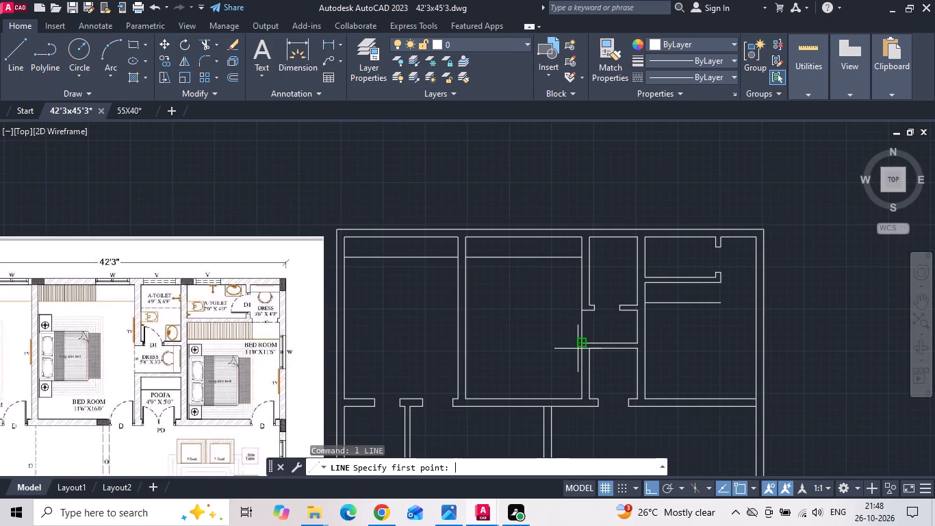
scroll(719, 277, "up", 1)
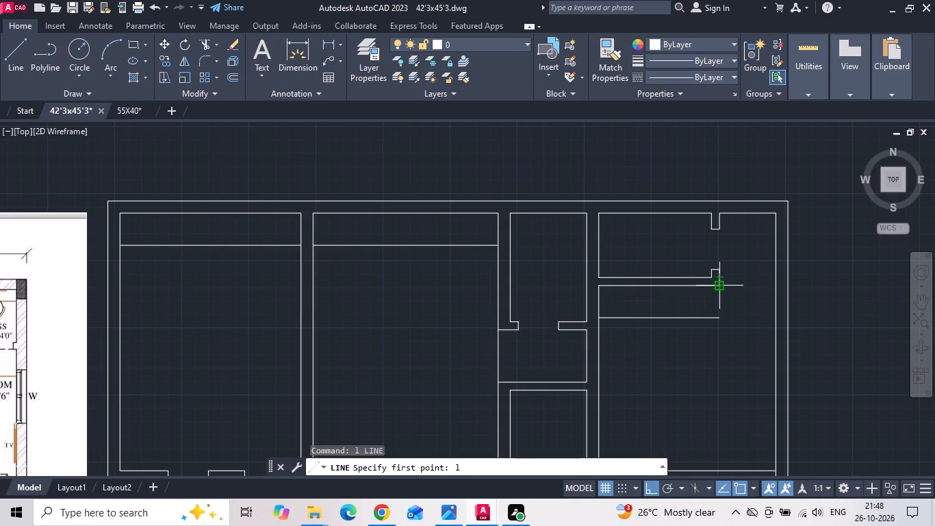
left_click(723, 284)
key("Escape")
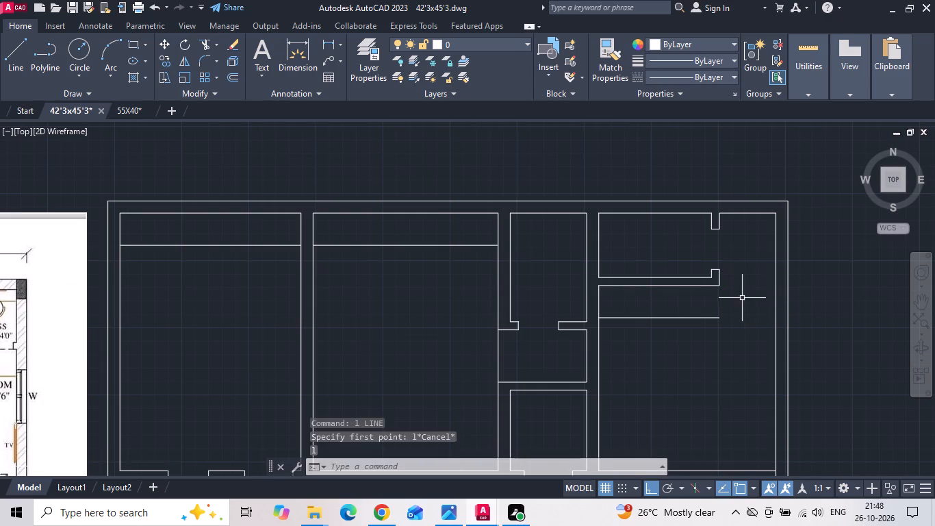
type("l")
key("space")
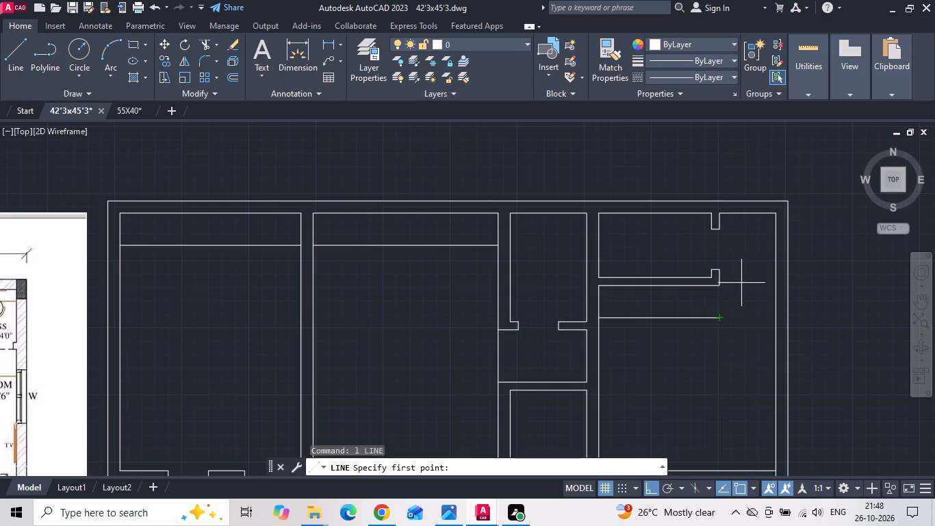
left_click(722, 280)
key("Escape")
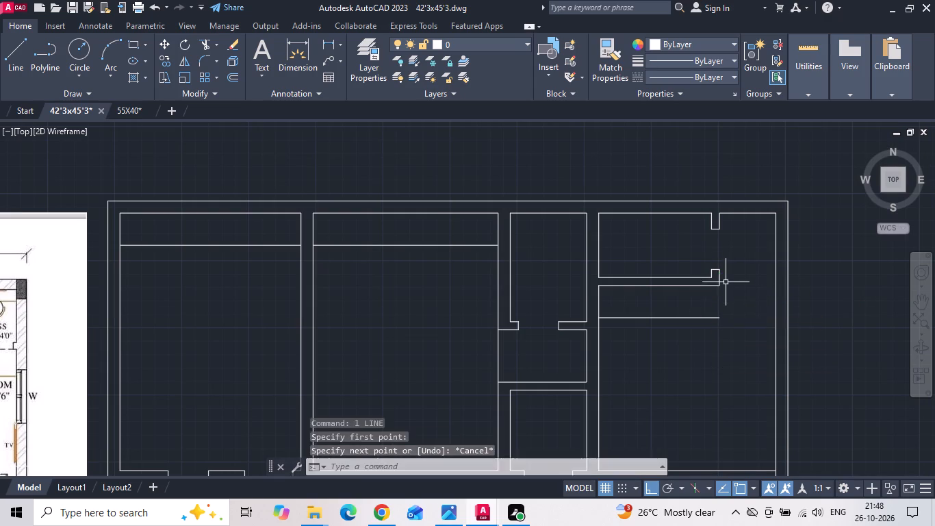
Draw a horizontal line from the 7'0" x 4'0" toilet's southeast wall corner east to the outer wall, below the dress area.
scroll(727, 271, "up", 2)
key("space")
left_click(705, 305)
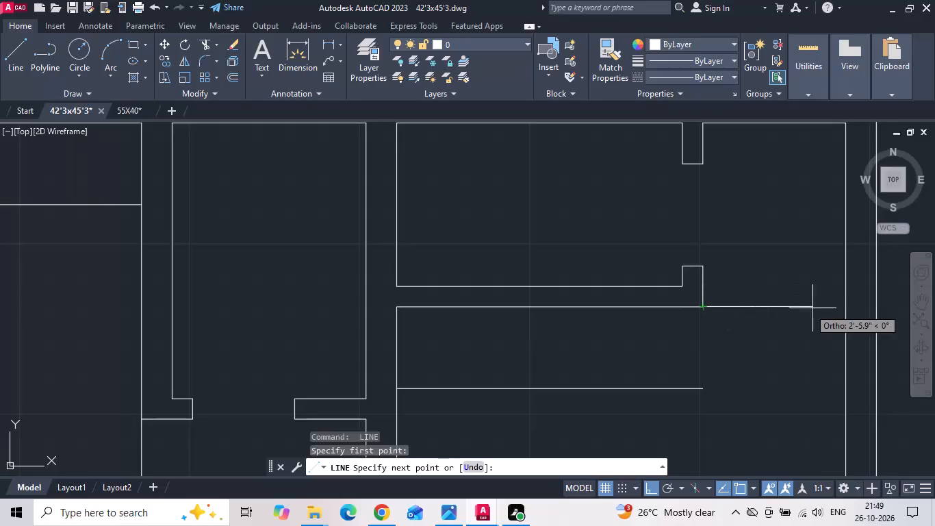
left_click(846, 301)
key("Escape")
Extend the vertical line at the 7'0" x 4'0" toilet's southeast wall corner down to the wardrobe's front line.
type("ex")
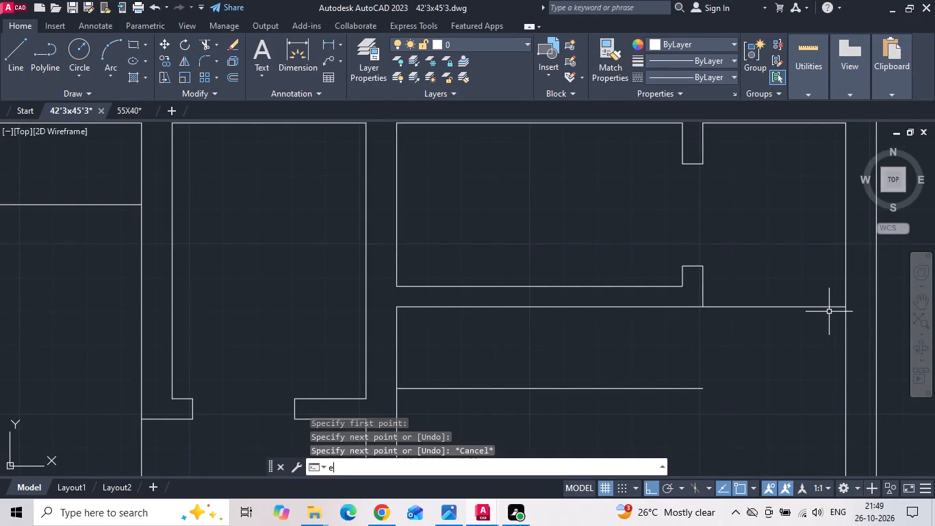
key("space")
left_click_drag(730, 297, 712, 297)
left_click_drag(684, 296, 737, 292)
scroll(735, 305, "down", 1)
key("Escape")
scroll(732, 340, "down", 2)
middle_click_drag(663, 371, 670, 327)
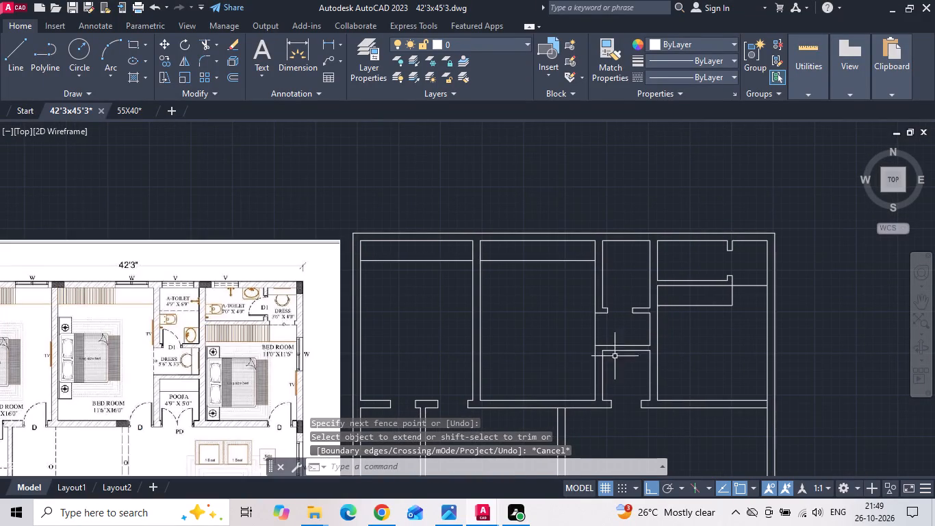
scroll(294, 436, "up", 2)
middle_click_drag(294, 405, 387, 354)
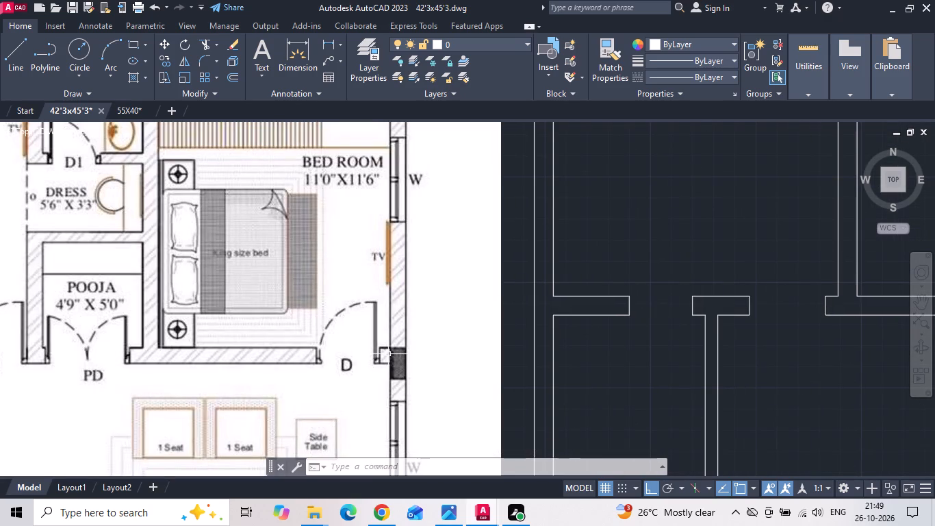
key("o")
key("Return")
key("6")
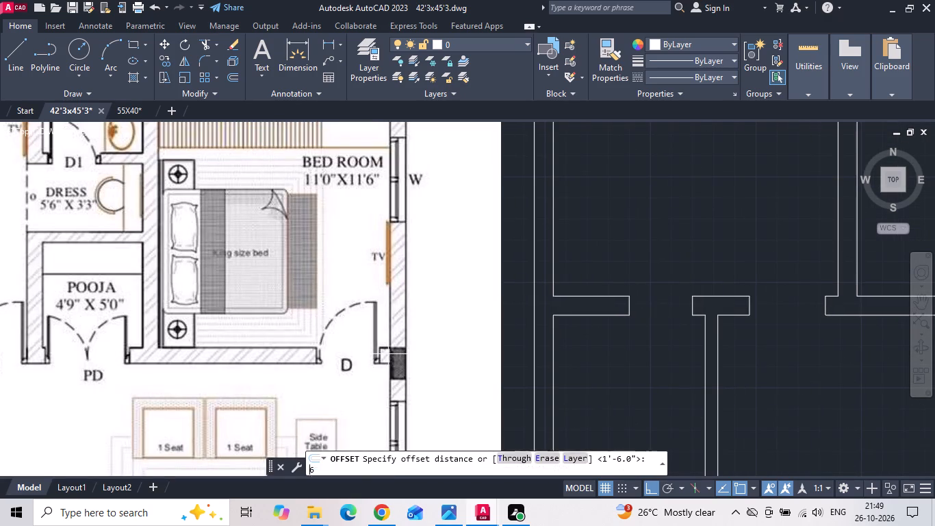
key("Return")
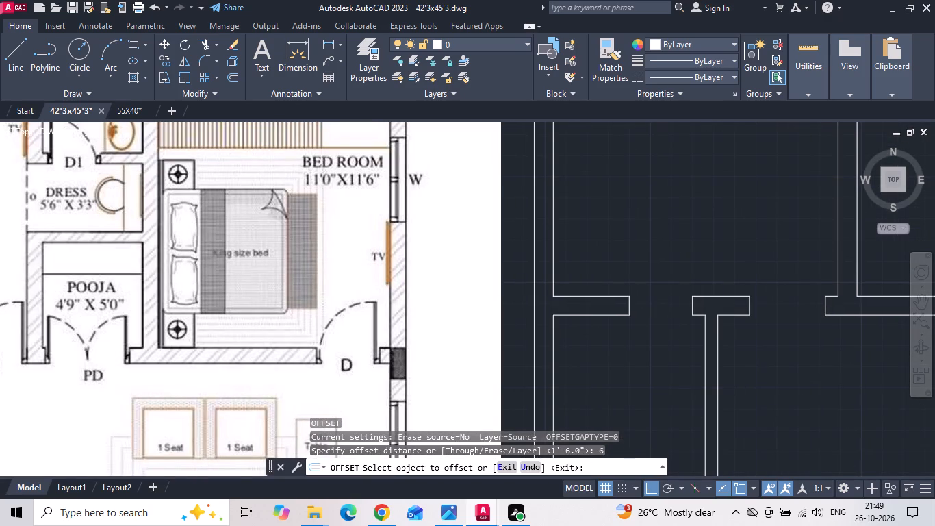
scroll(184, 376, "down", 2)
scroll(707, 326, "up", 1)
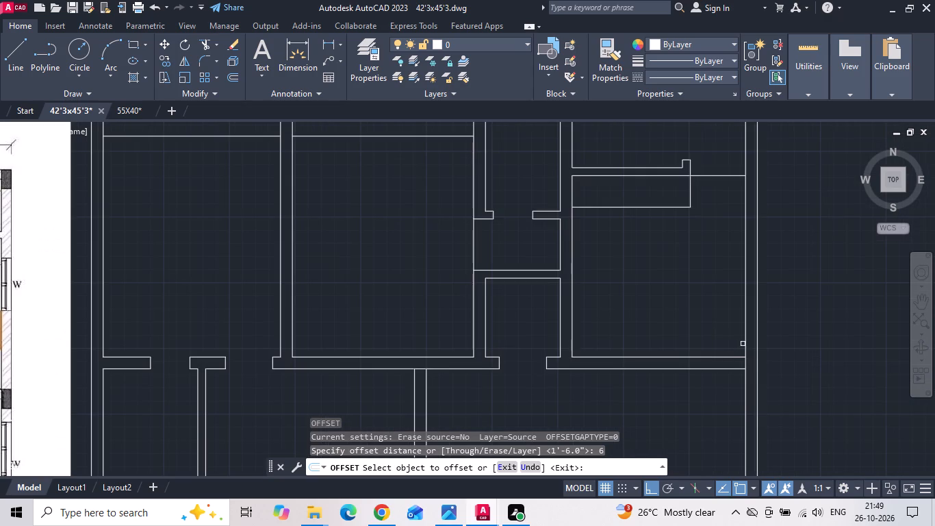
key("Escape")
Trim the outer east wall's inner line where the 11'0" x 11'6" bedroom's south wall meets it.
type("tr")
key("space")
scroll(746, 351, "up", 1)
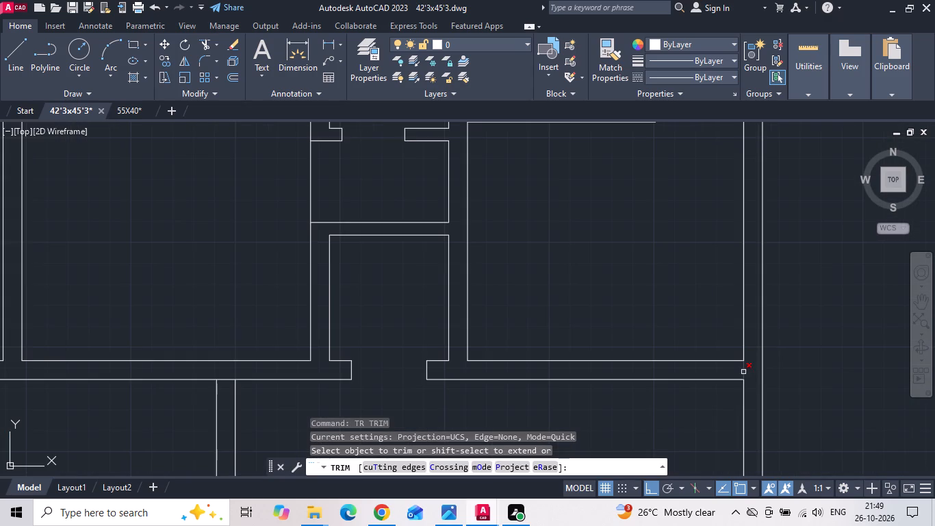
left_click(743, 372)
key("Escape")
Copy the 11'0" x 11'6" bedroom's inner east wall line 3'6" to the west.
left_click_drag(747, 341, 736, 332)
left_click(694, 312)
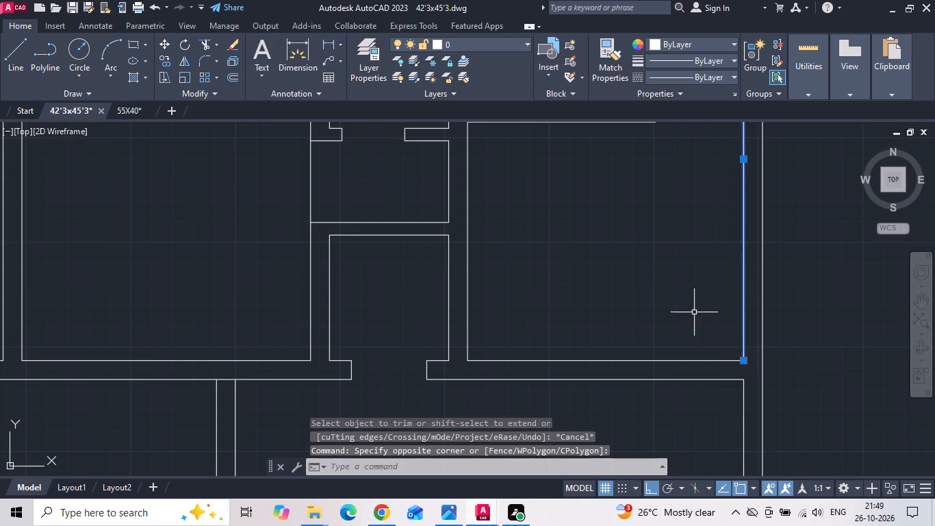
right_click(693, 312)
left_click(743, 256)
left_click_drag(719, 284, 674, 292)
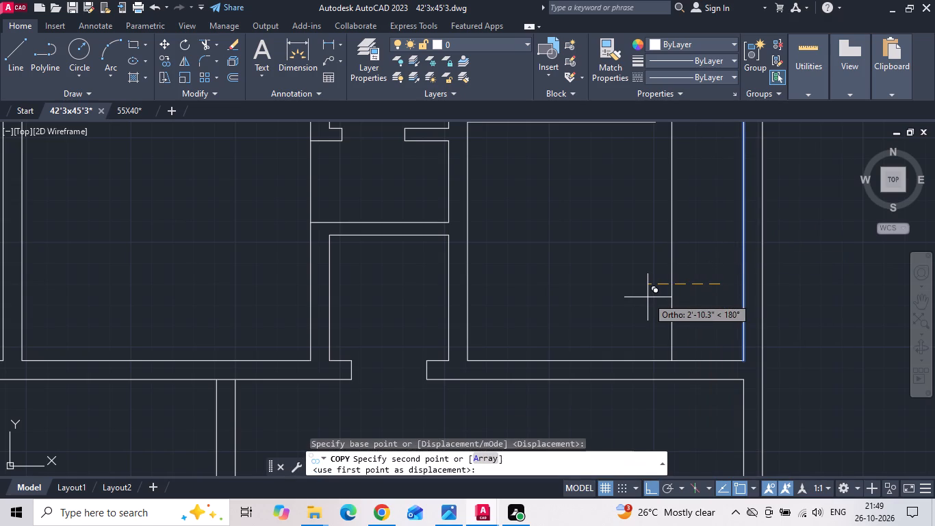
type("3'6")
key("Return")
key("Escape")
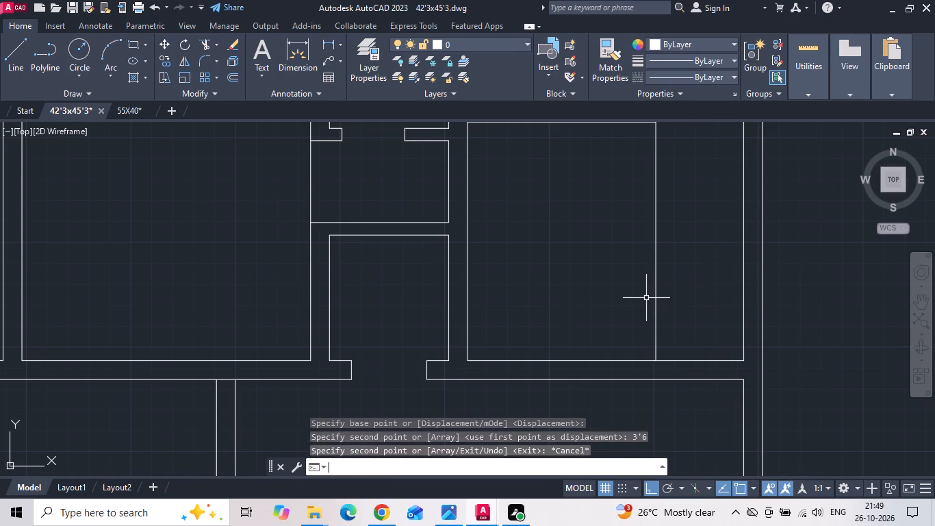
Offset the 11'0" x 11'6" bedroom's inner east wall line 6" to the west.
type("o")
key("space")
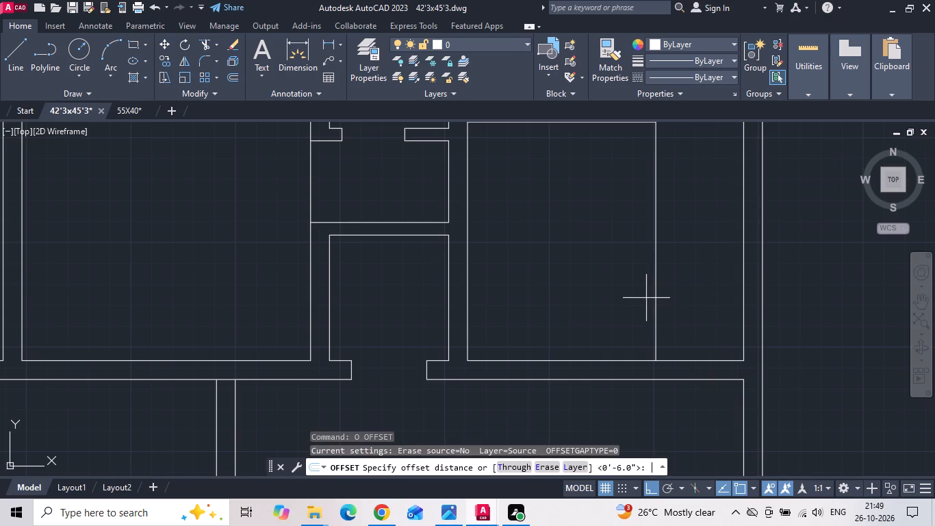
type("6")
key("space")
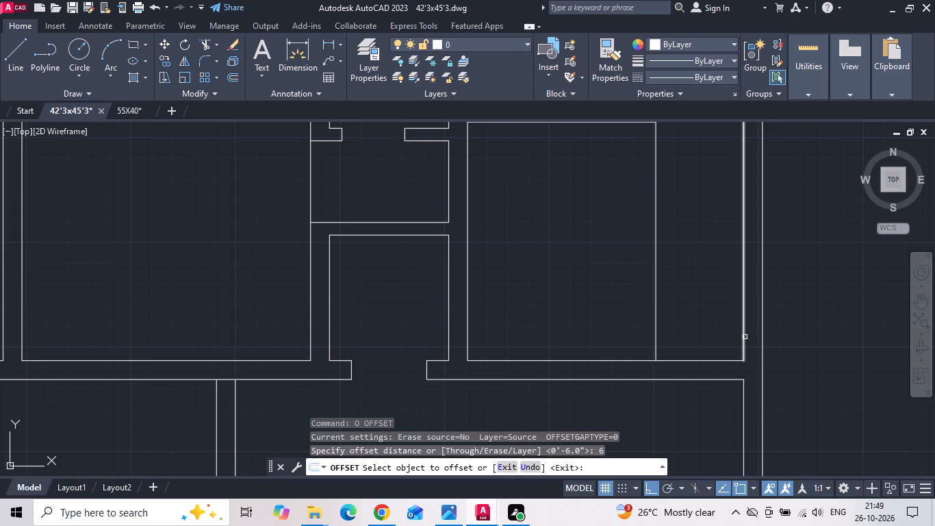
left_click(745, 337)
left_click(729, 316)
key("Escape")
Extend the two door jamb lines and the inner east wall line down through the bedroom's south wall.
type("ex")
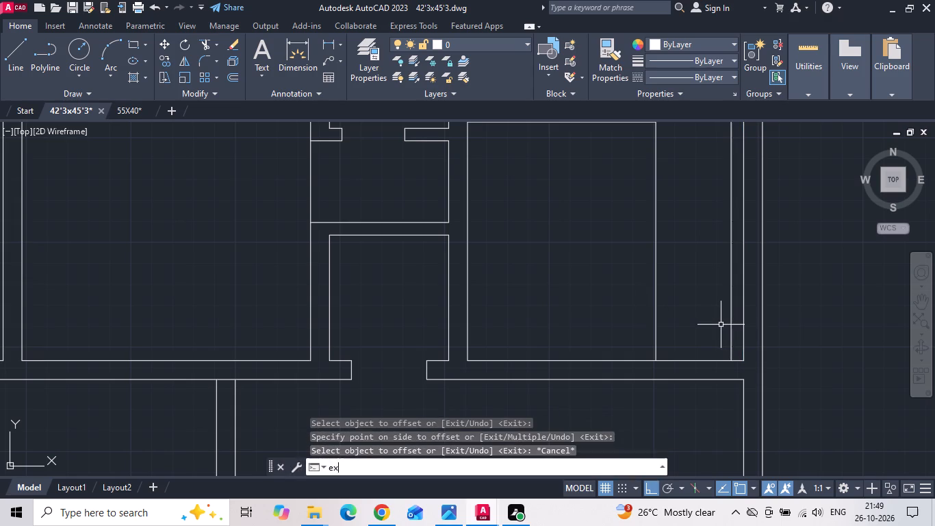
key("space")
left_click(627, 339)
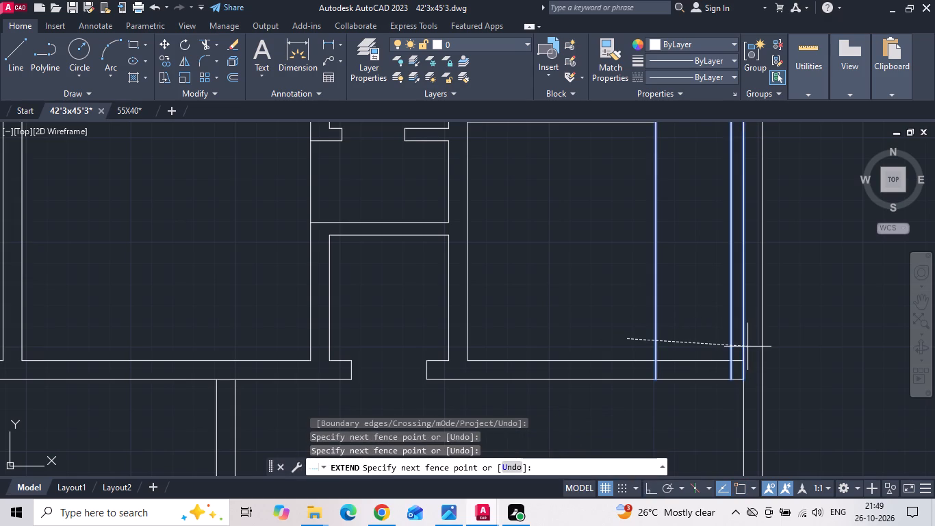
left_click(745, 346)
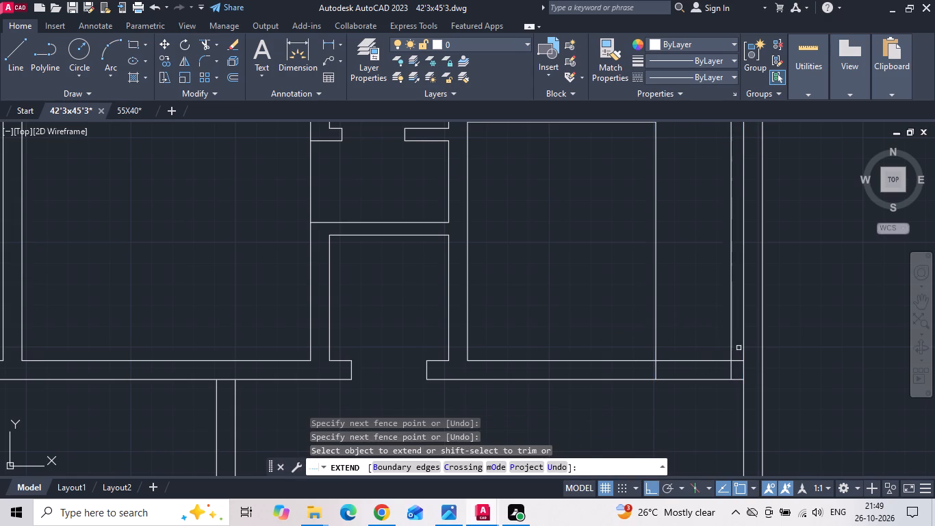
key("Escape")
Trim the bedroom's south wall between the jambs, the jamb lines above it, and the east wall piece at the wall junction.
key("t")
type("r")
key("space")
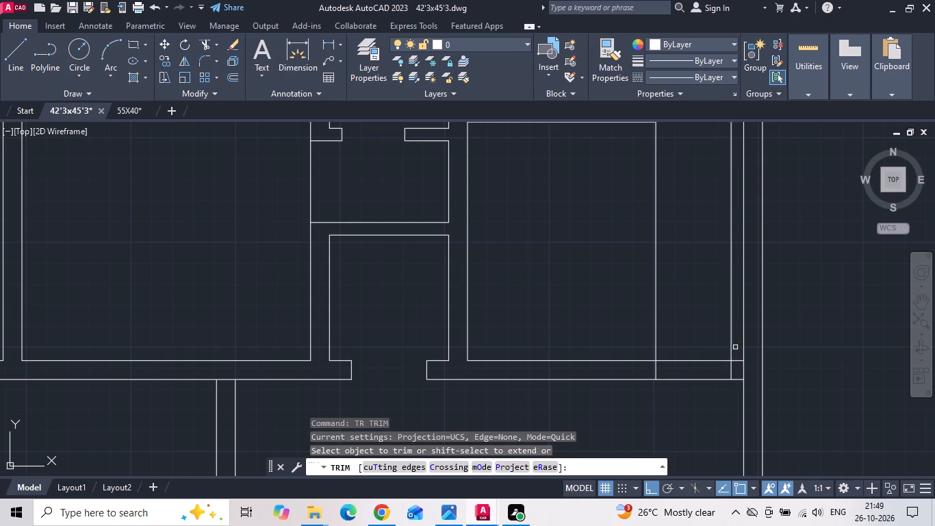
left_click(735, 347)
left_click(643, 338)
left_click_drag(682, 345, 684, 402)
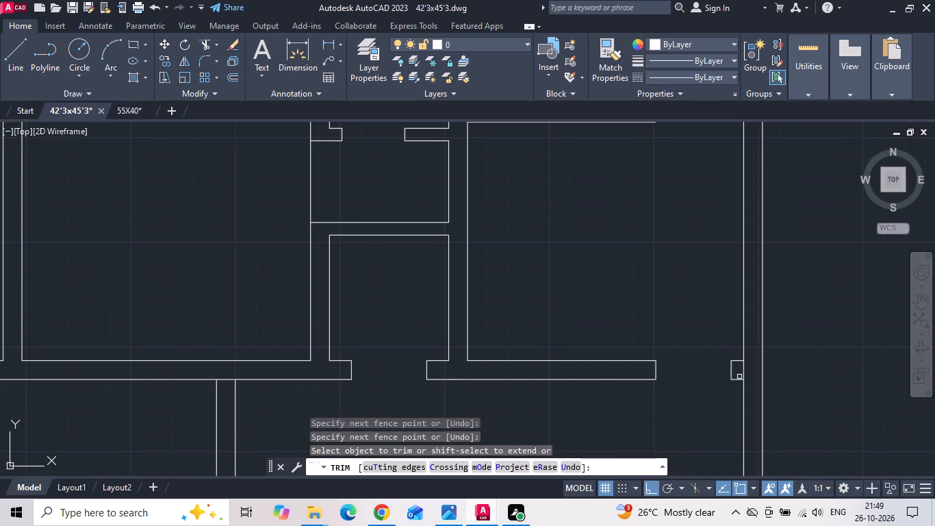
left_click(743, 374)
scroll(708, 410, "down", 1)
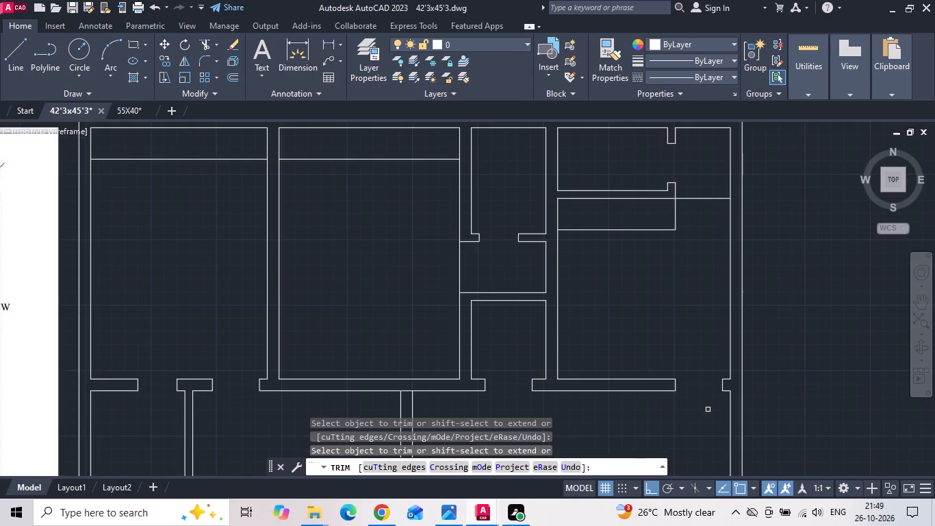
middle_click_drag(704, 295, 700, 324)
scroll(700, 325, "down", 1)
middle_click_drag(688, 365, 718, 264)
key("Escape")
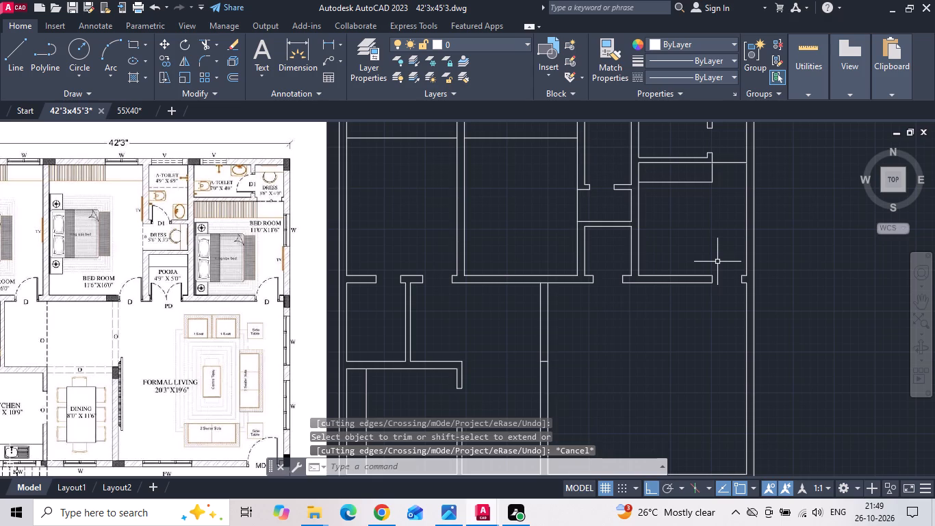
Match the properties of the first floor plan's dashed dress line onto the two opening lines on the formal living's west side.
middle_click_drag(627, 386, 638, 371)
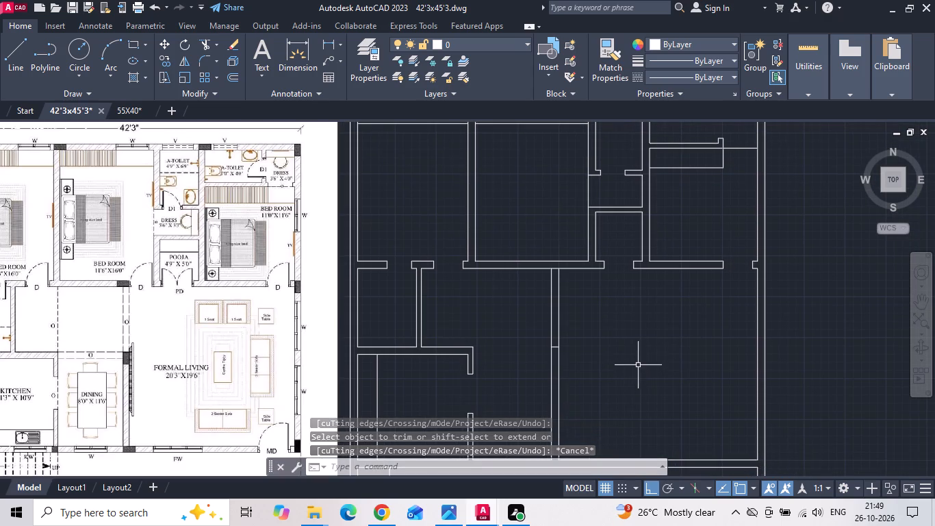
middle_click_drag(624, 363, 693, 351)
middle_click_drag(693, 351, 763, 330)
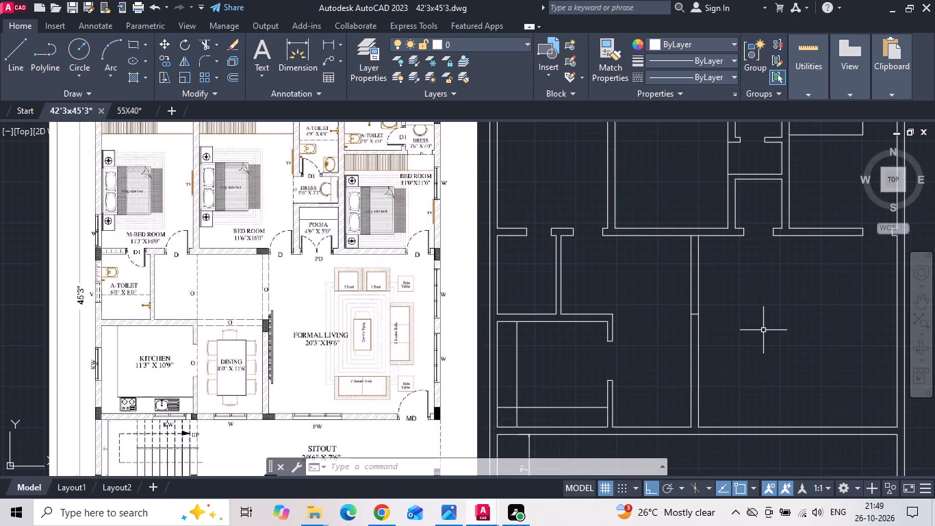
scroll(776, 312, "down", 2)
left_click(611, 58)
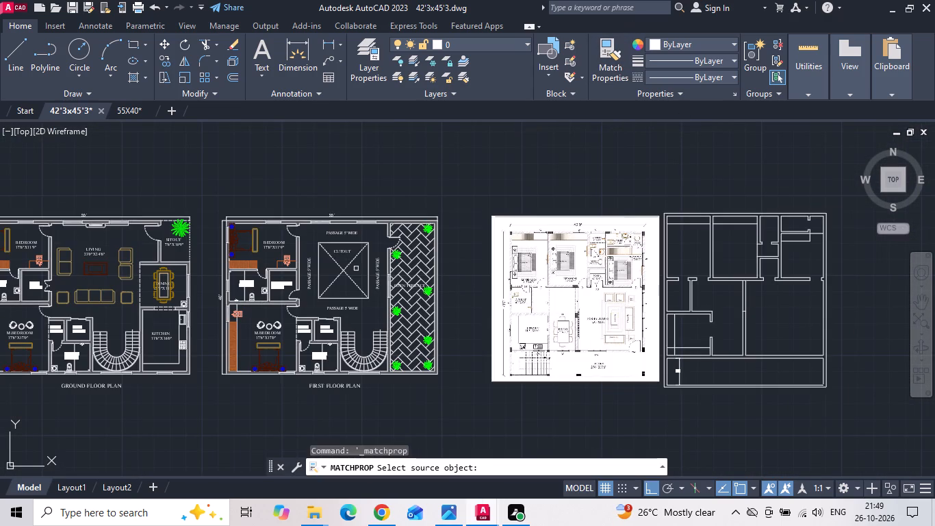
scroll(304, 306, "up", 2)
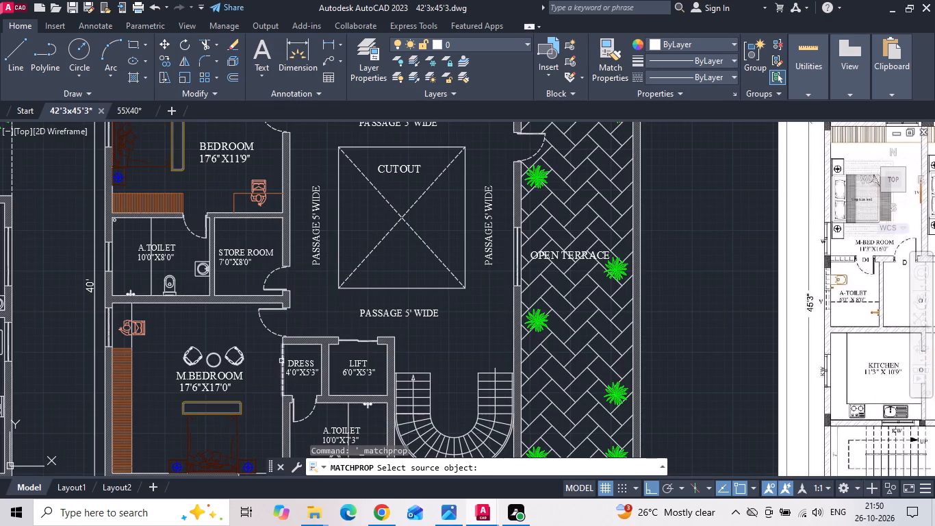
left_click(283, 361)
scroll(270, 345, "down", 2)
scroll(731, 330, "up", 3)
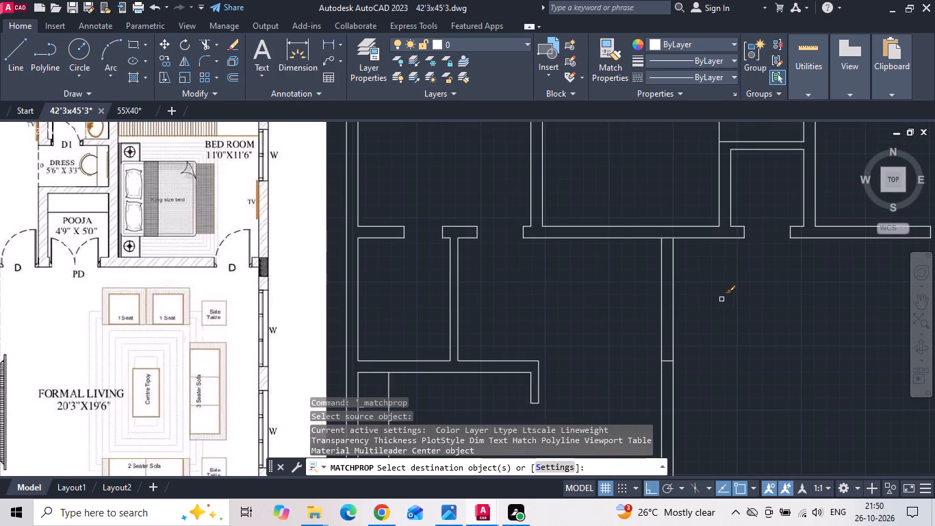
left_click_drag(721, 299, 667, 305)
left_click(606, 296)
Apply the same dashed line properties to the opening lines of the 3'6" x 4'0" and 5'6" x 3'3" dress areas.
middle_click_drag(751, 302, 565, 377)
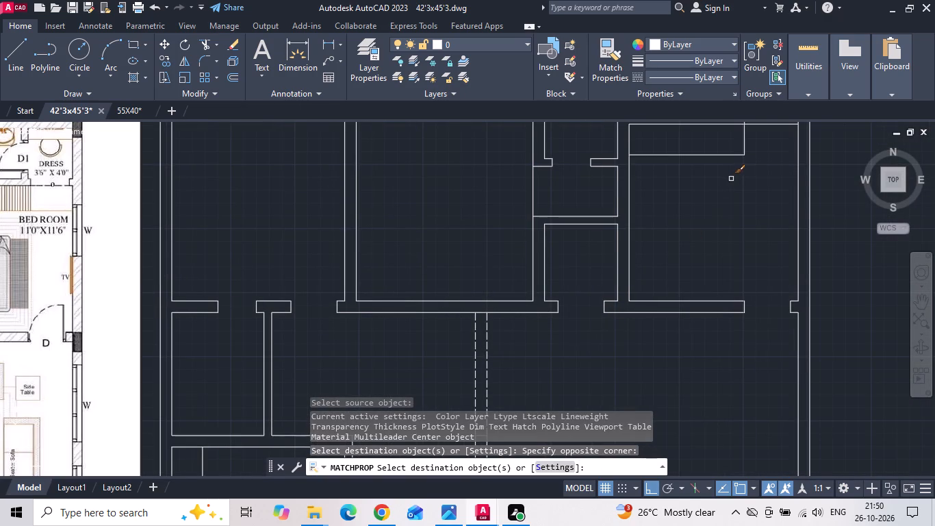
middle_click_drag(733, 184, 732, 271)
left_click(756, 216)
left_click(747, 191)
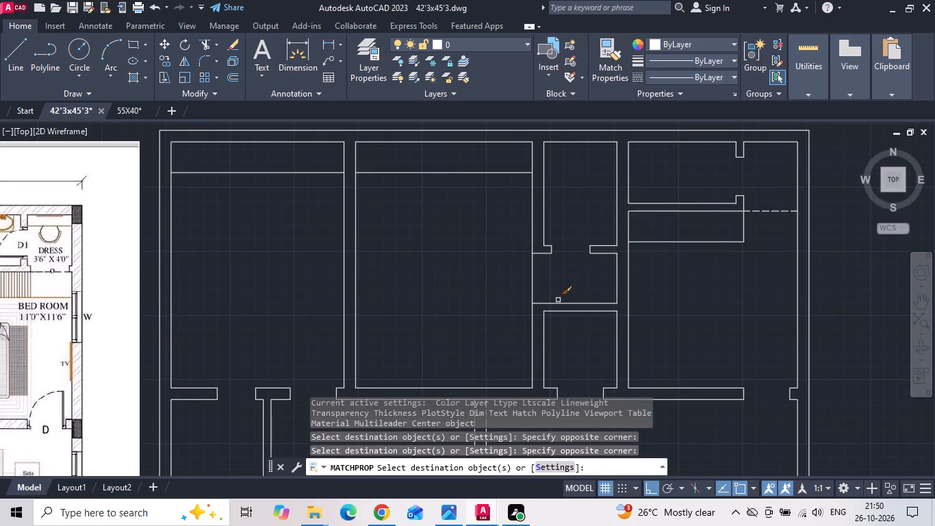
left_click_drag(553, 281, 510, 284)
left_click(483, 283)
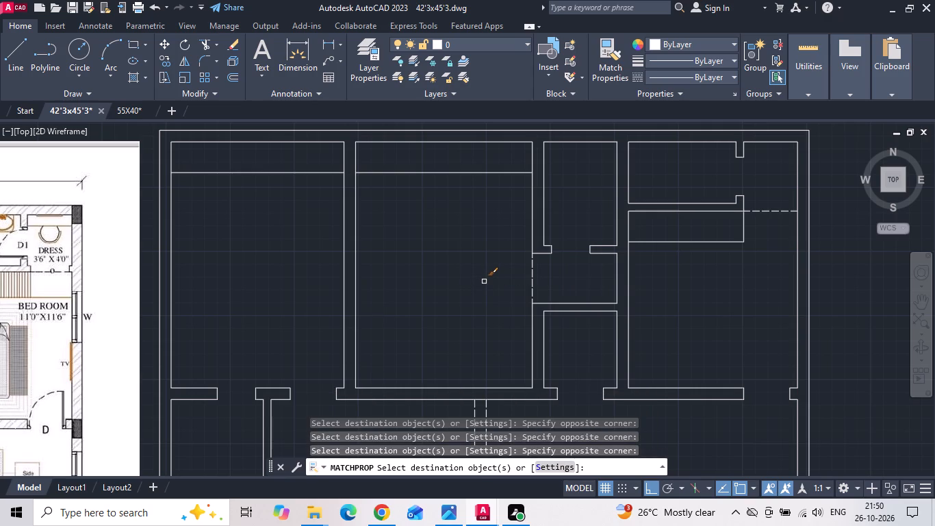
key("Escape")
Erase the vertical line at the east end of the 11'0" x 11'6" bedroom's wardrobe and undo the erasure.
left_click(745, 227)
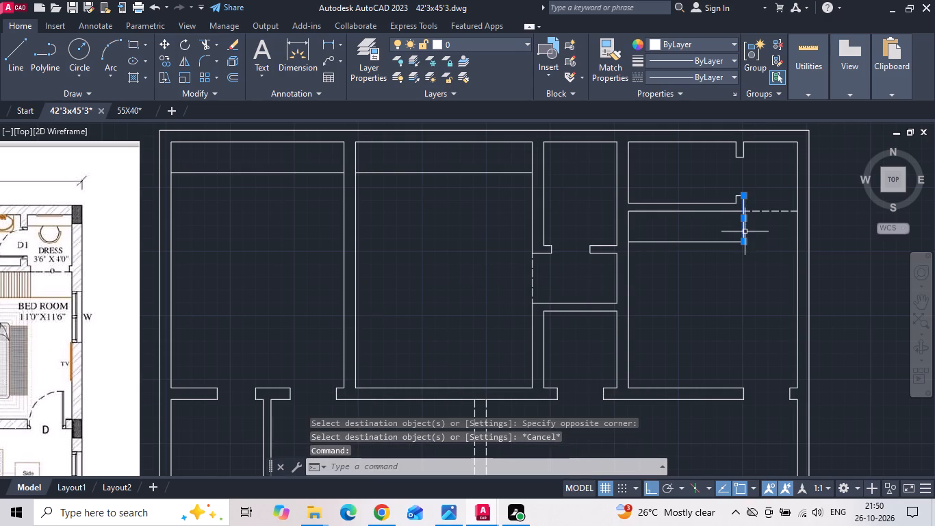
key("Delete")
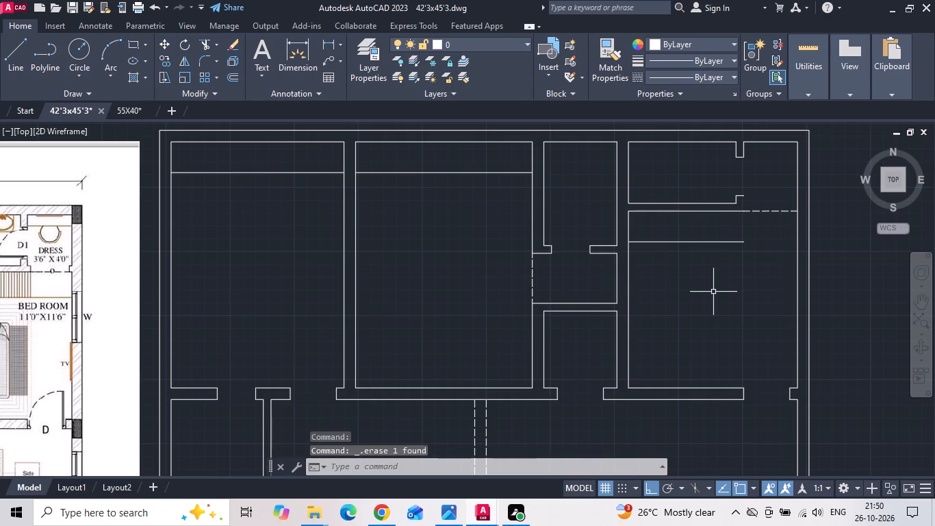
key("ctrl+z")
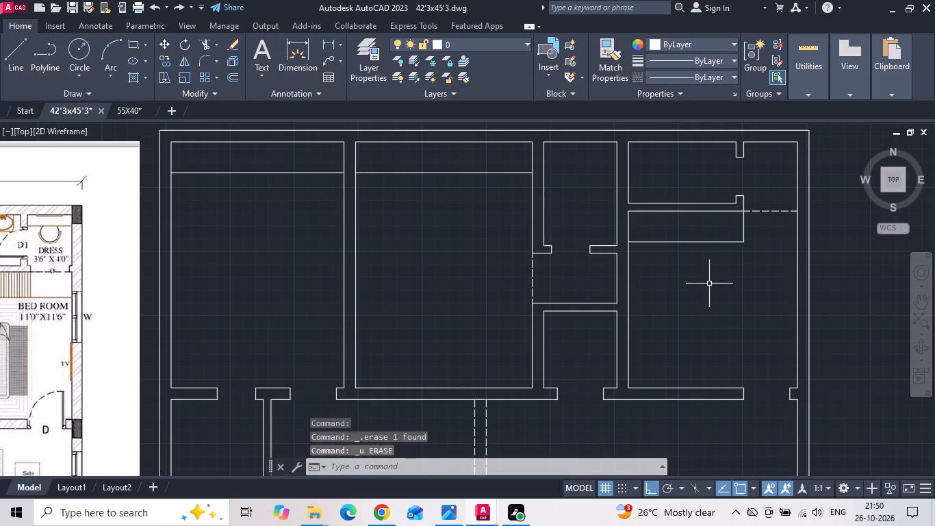
Draw a line from the kitchen's northeast outer wall corner east to the near face of the formal living's west wall.
scroll(708, 281, "down", 2)
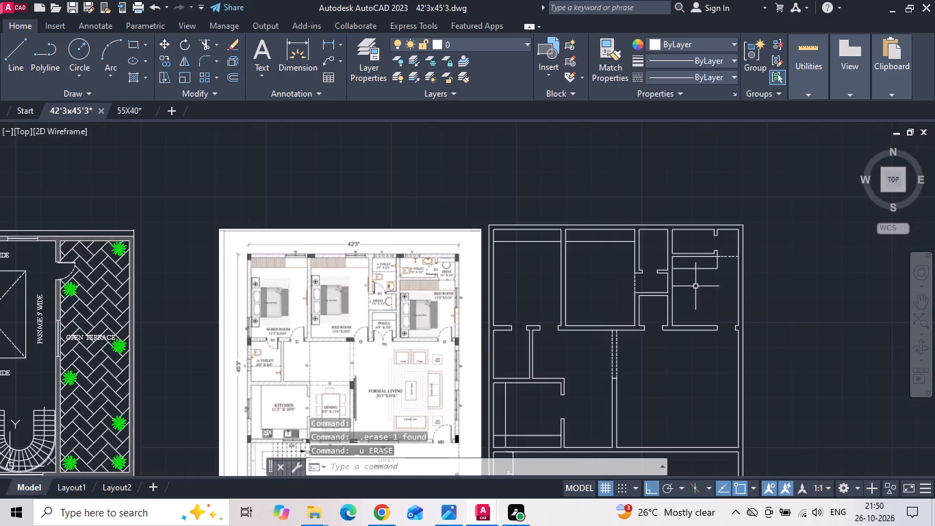
middle_click_drag(683, 358, 687, 331)
middle_click_drag(522, 362, 543, 298)
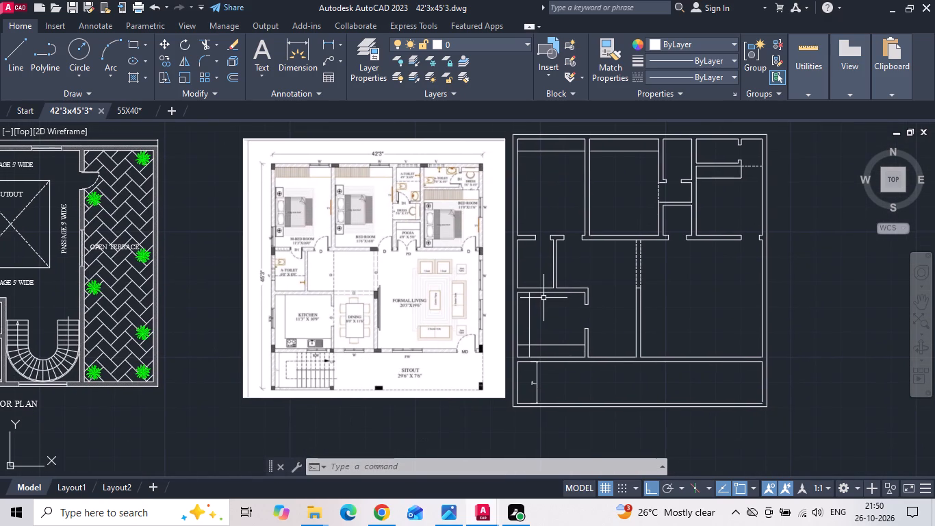
type("l")
key("space")
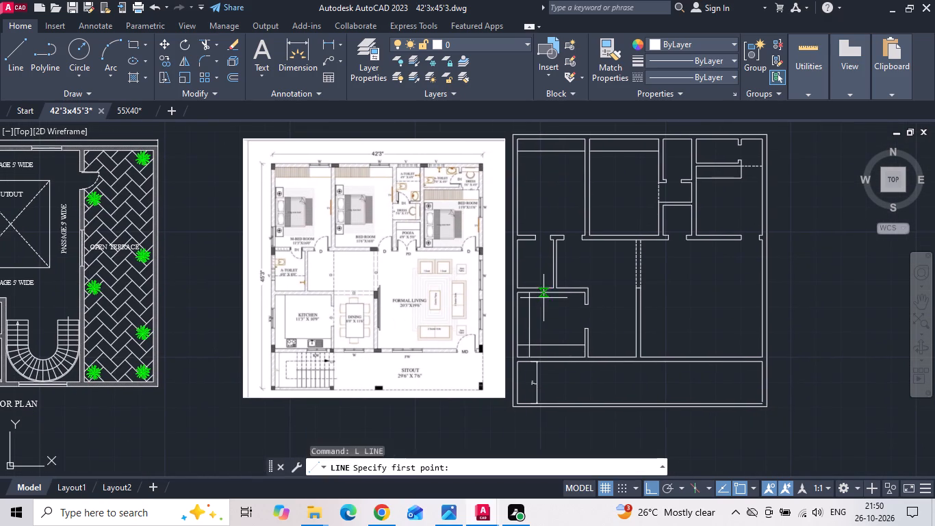
scroll(554, 288, "up", 2)
left_click(611, 286)
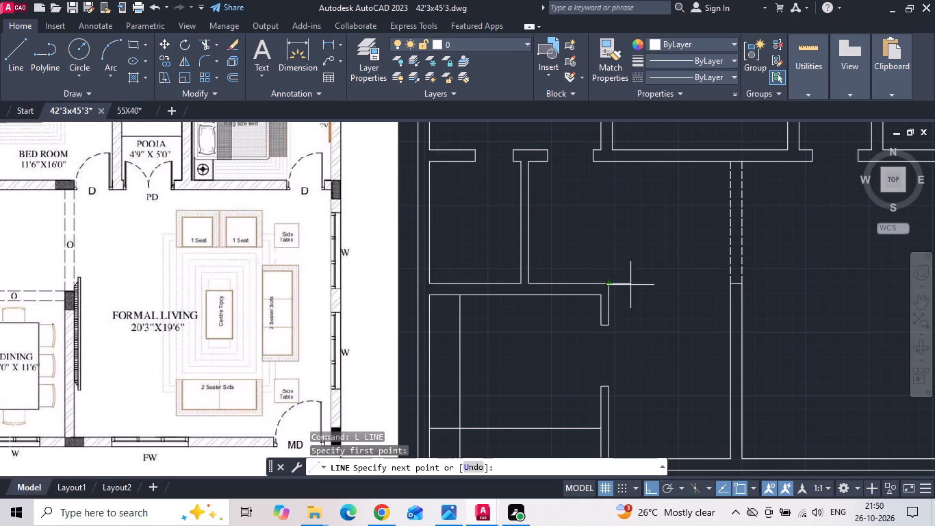
scroll(718, 290, "up", 2)
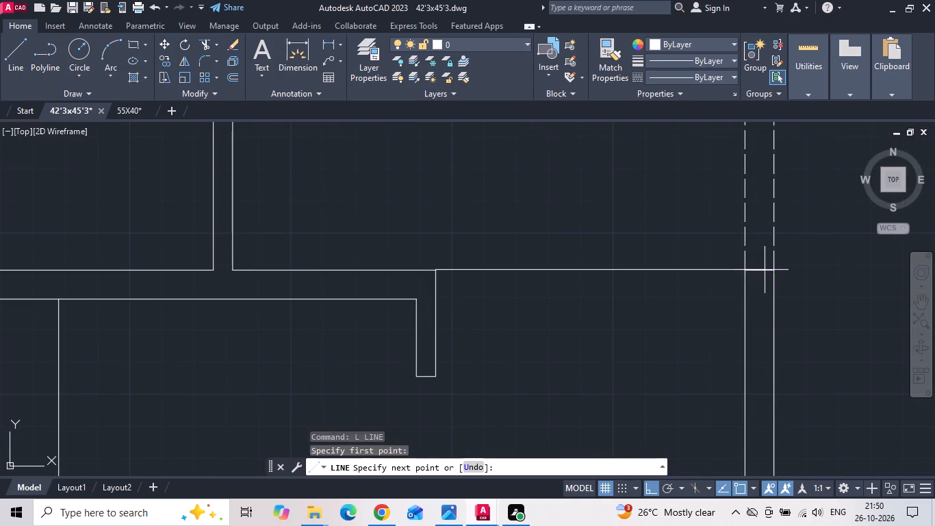
left_click(741, 270)
key("Escape")
Offset the new opening line along the dining's north side 9" to the south.
type("o")
key("space")
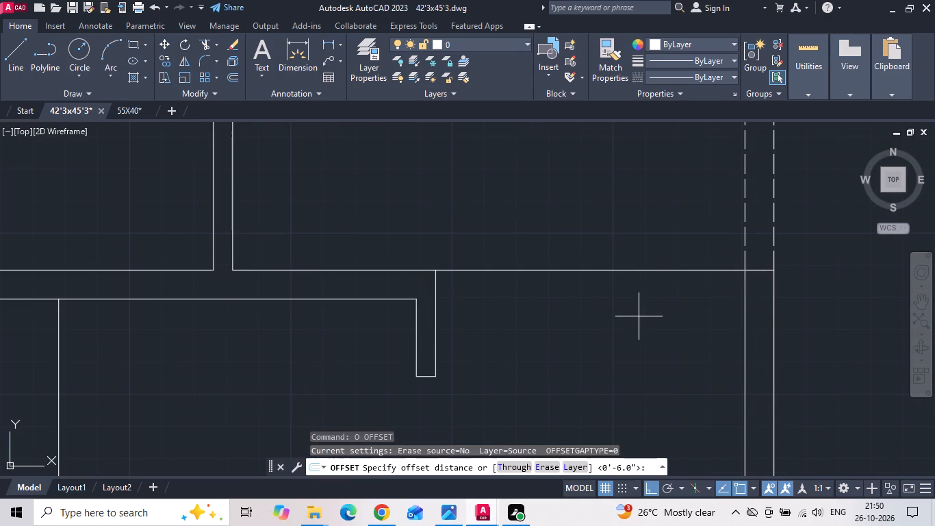
type("9")
key("space")
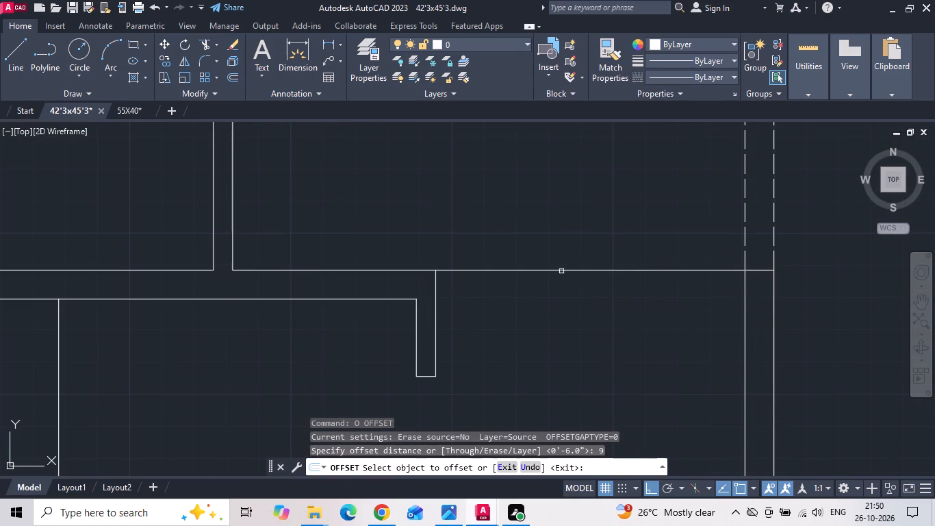
left_click_drag(561, 269, 554, 280)
left_click(541, 327)
key("Escape")
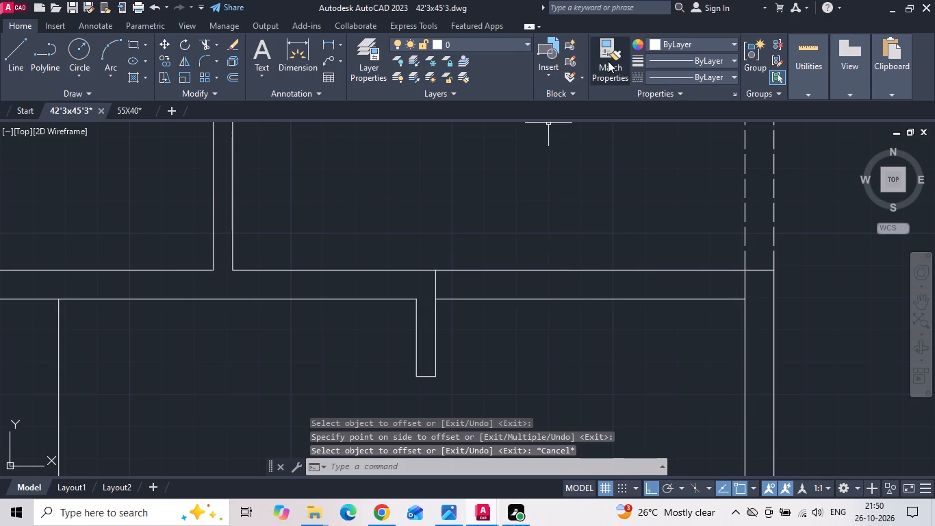
Match the properties of the formal living's dashed opening line onto the two opening lines north of the dining.
left_click(609, 60)
left_click(745, 251)
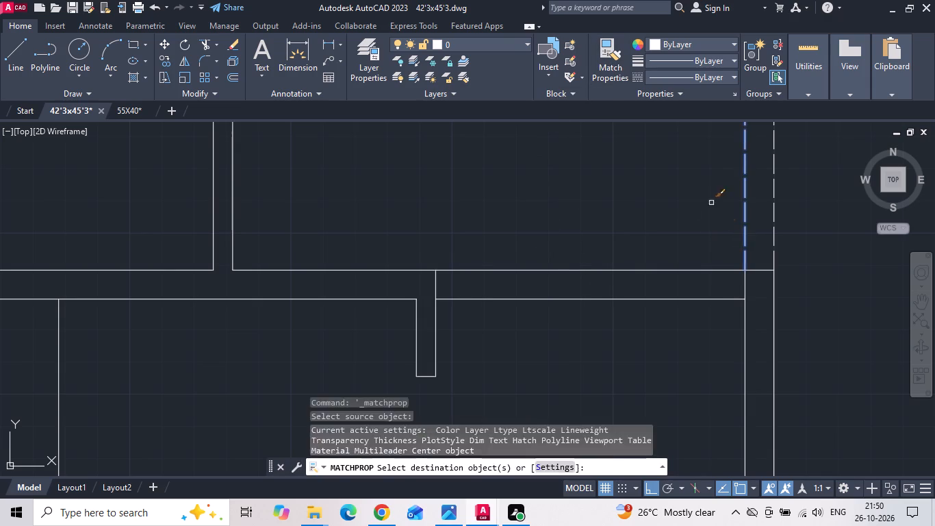
left_click_drag(710, 203, 643, 335)
left_click(643, 335)
scroll(617, 212, "down", 1)
key("Escape")
scroll(617, 212, "down", 1)
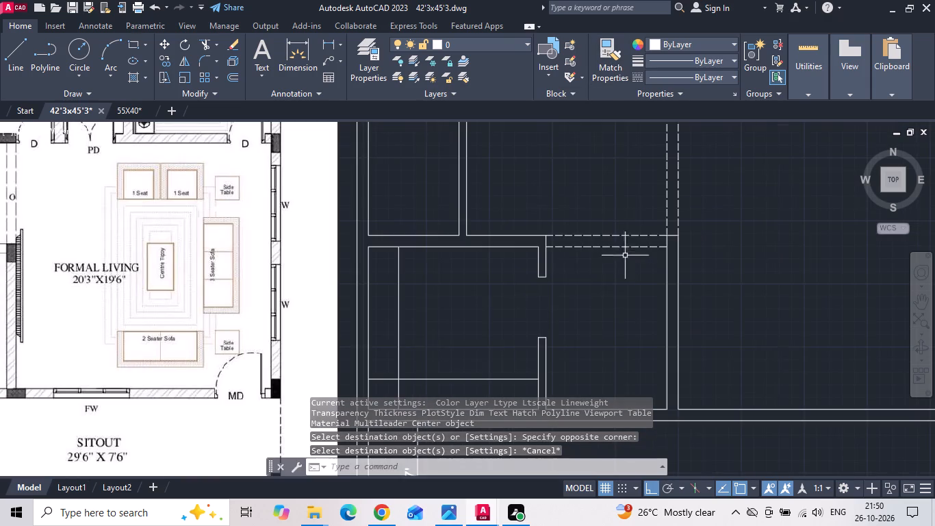
Fillet the kitchen's west and south counter lines into a sharp inner corner.
middle_click_drag(511, 262, 529, 233)
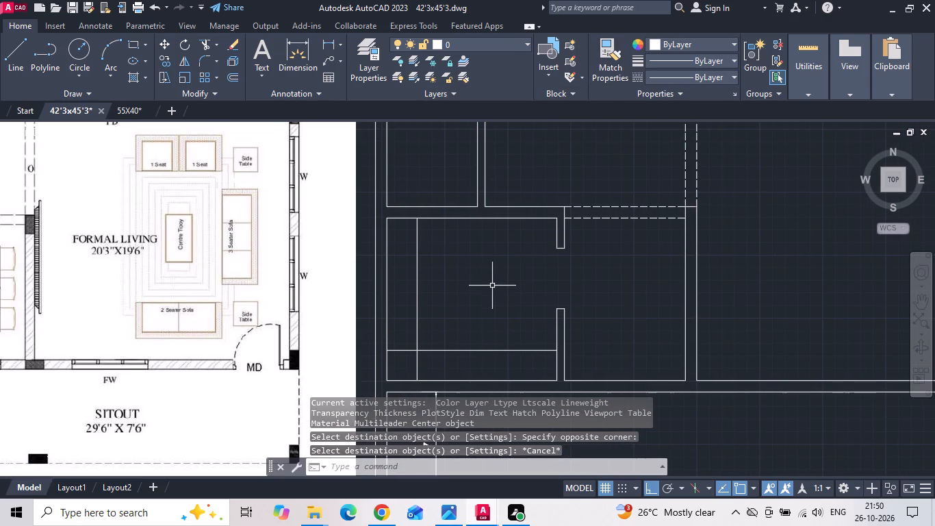
key("f")
key("space")
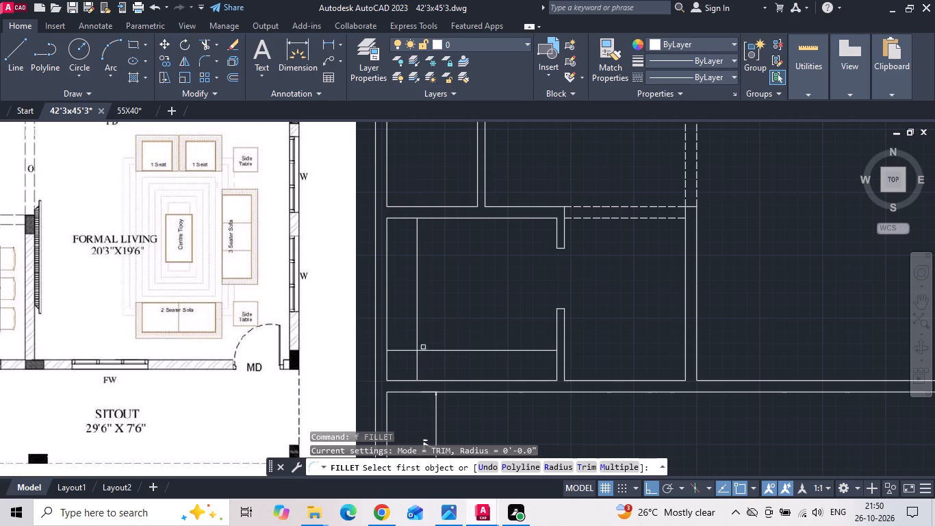
left_click(424, 351)
left_click(416, 329)
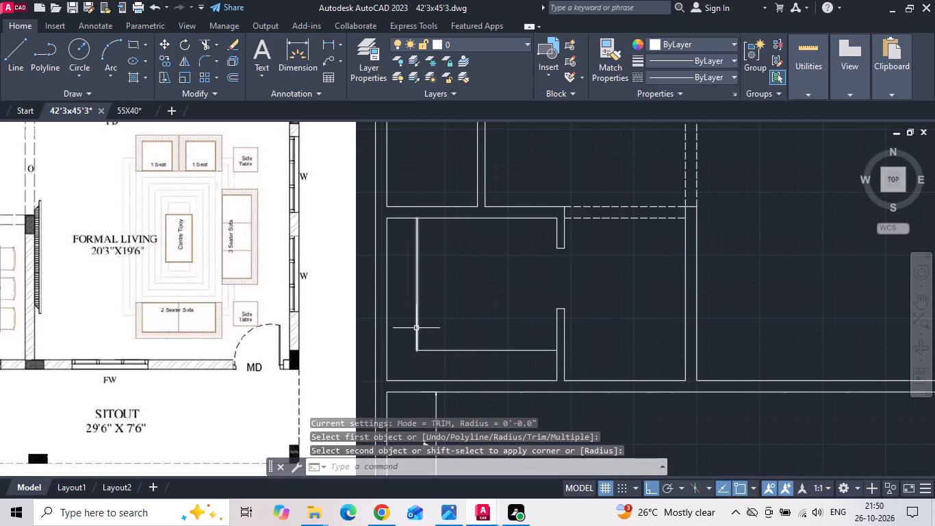
key("Escape")
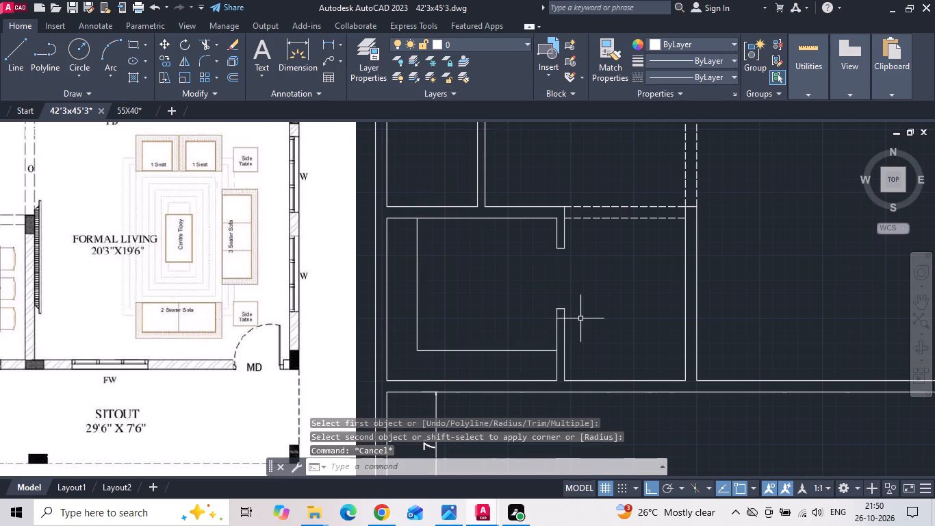
Draw a line across the opening in the kitchen's east wall, joining the outer corners of its two jambs.
type("l")
key("space")
scroll(569, 289, "up", 1)
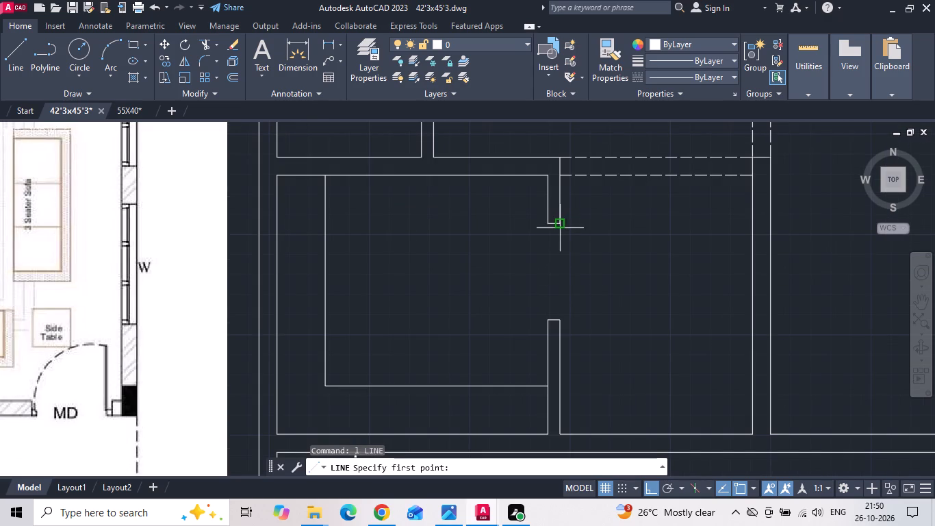
left_click(560, 228)
left_click(559, 320)
scroll(596, 318, "down", 1)
key("Escape")
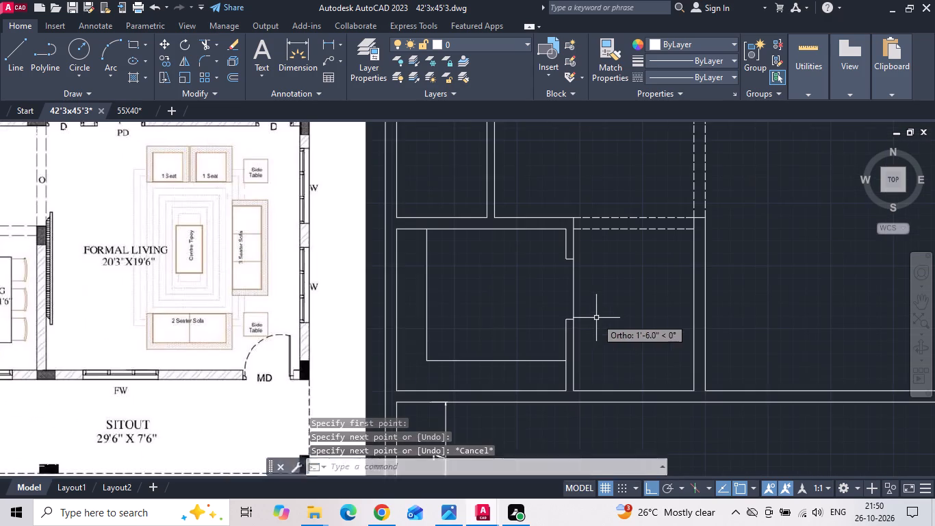
Match the dashed properties of the dining's north opening line onto the kitchen's east opening line.
scroll(596, 318, "down", 2)
scroll(299, 317, "up", 1)
key("Escape")
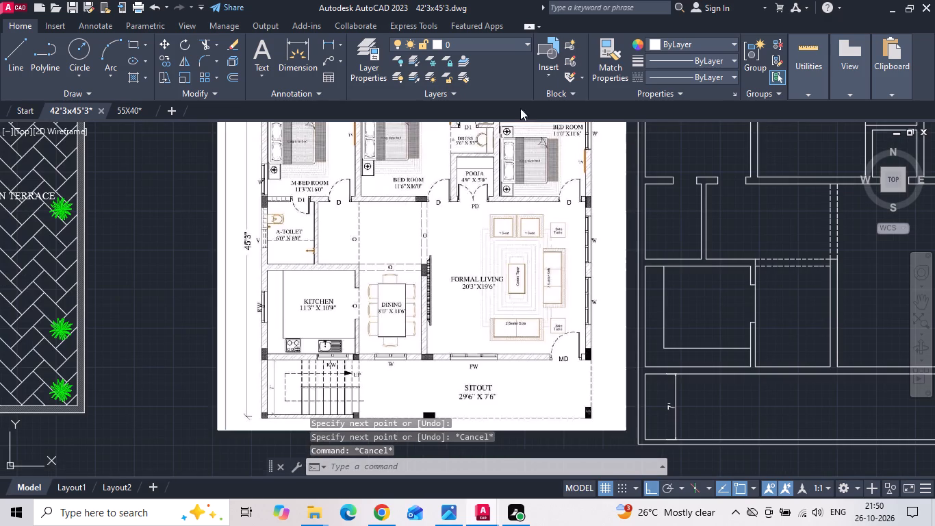
left_click(602, 73)
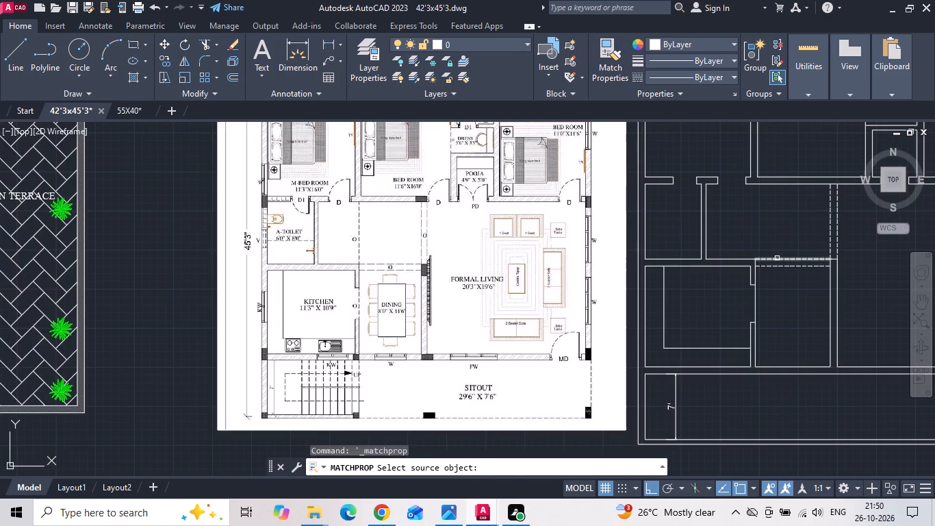
left_click(777, 258)
left_click(776, 305)
left_click(723, 303)
key("Escape")
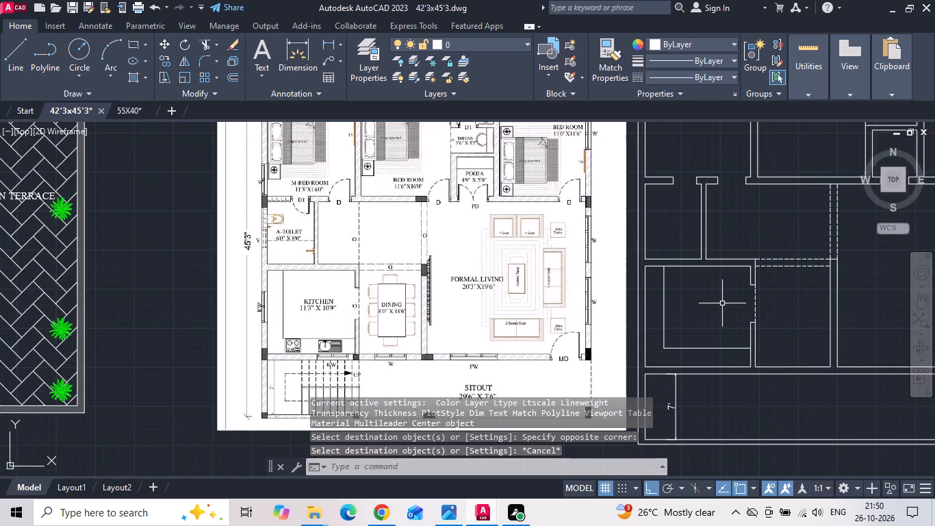
Save the drawing.
key("ctrl+s")
key("ctrl+s")
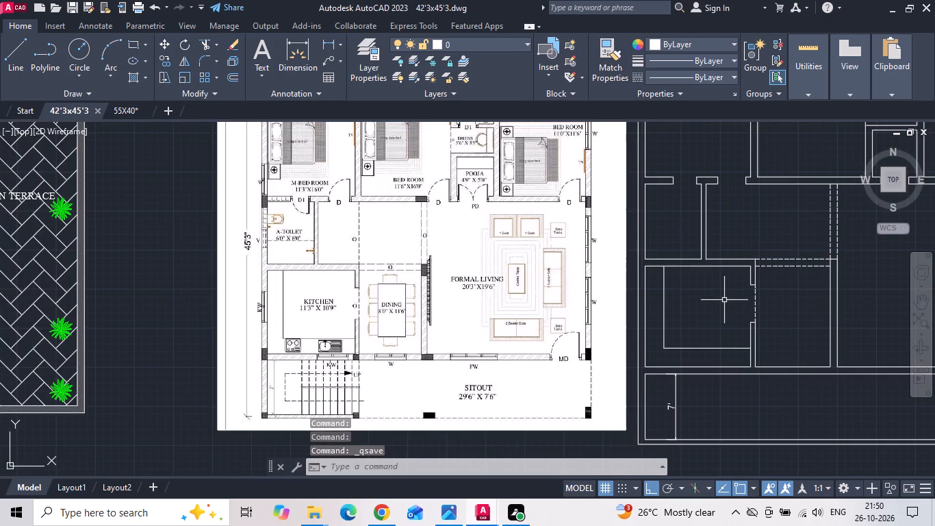
Offset the inner east wall line of the 11'6" x 16'0" bedroom 3' west for its door jamb.
middle_click_drag(599, 250, 572, 290)
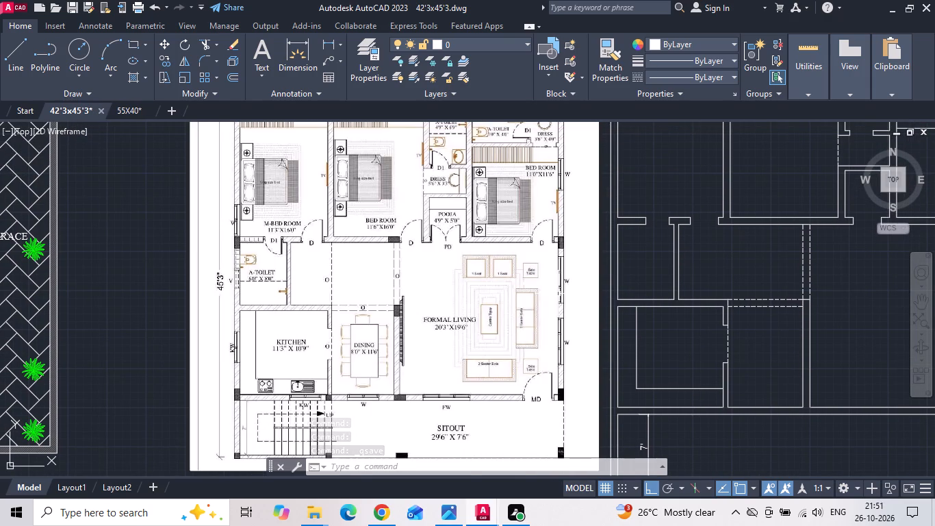
middle_click_drag(565, 281, 536, 322)
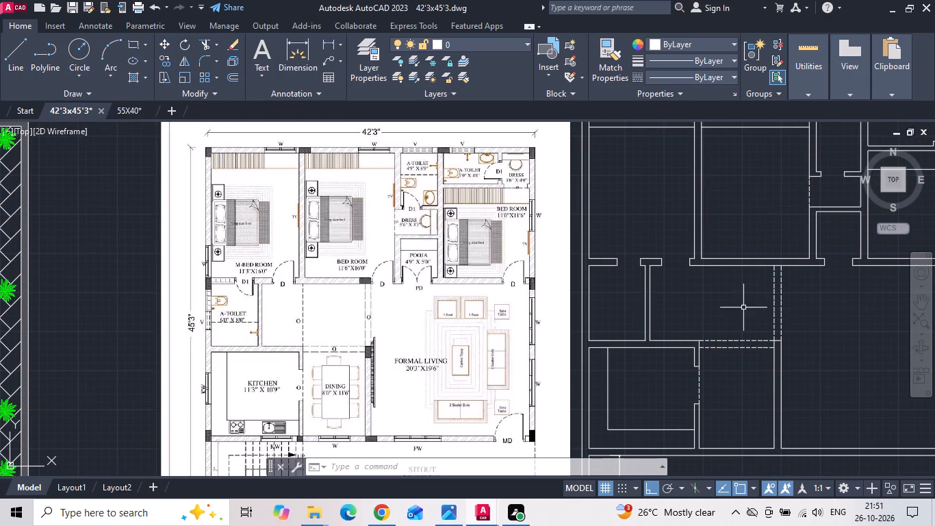
scroll(821, 261, "up", 2)
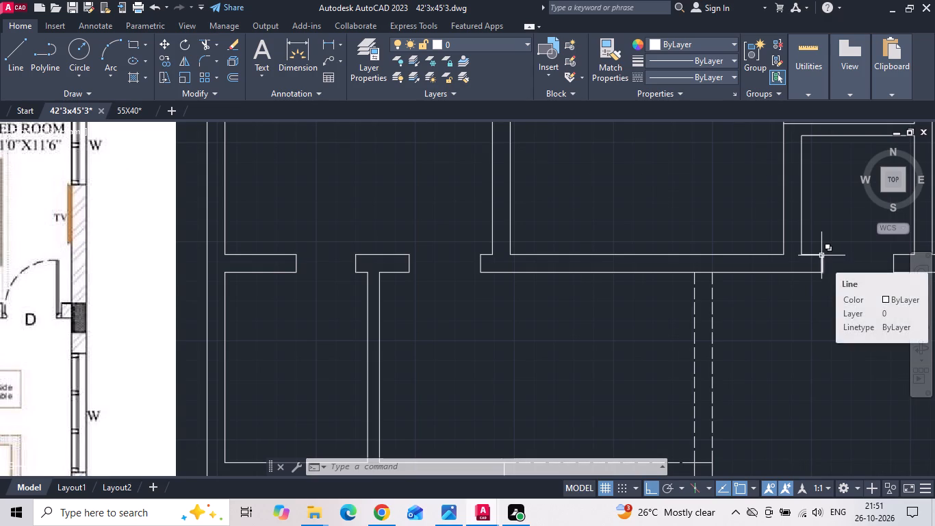
type("o 3'")
key("Return")
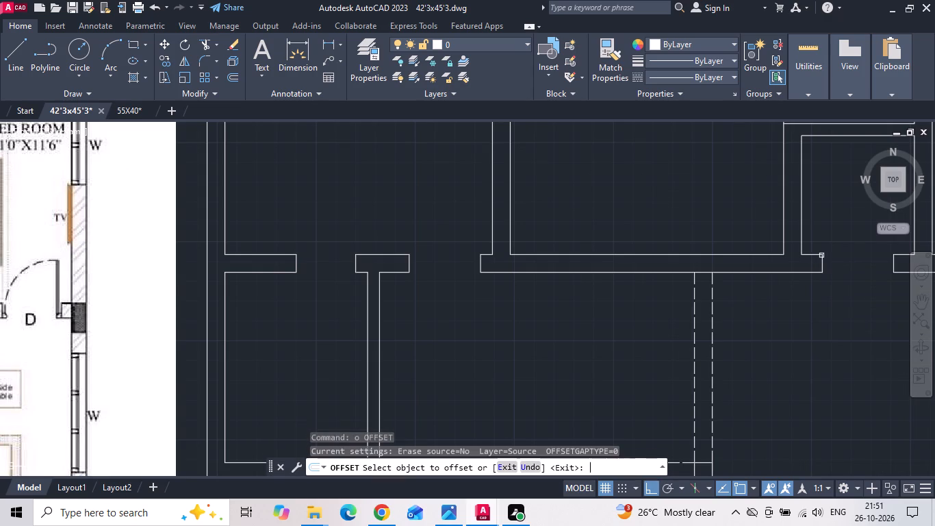
left_click(782, 242)
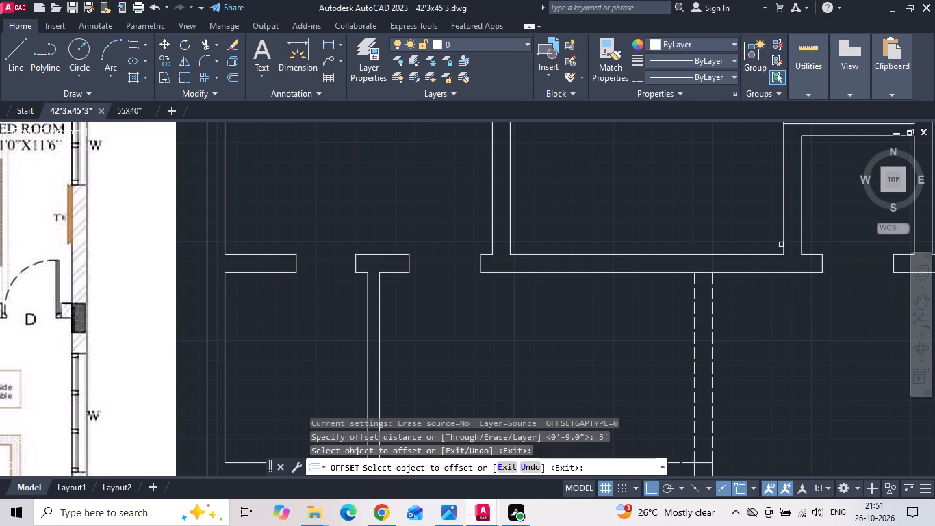
left_click(783, 247)
left_click(747, 212)
key("Escape")
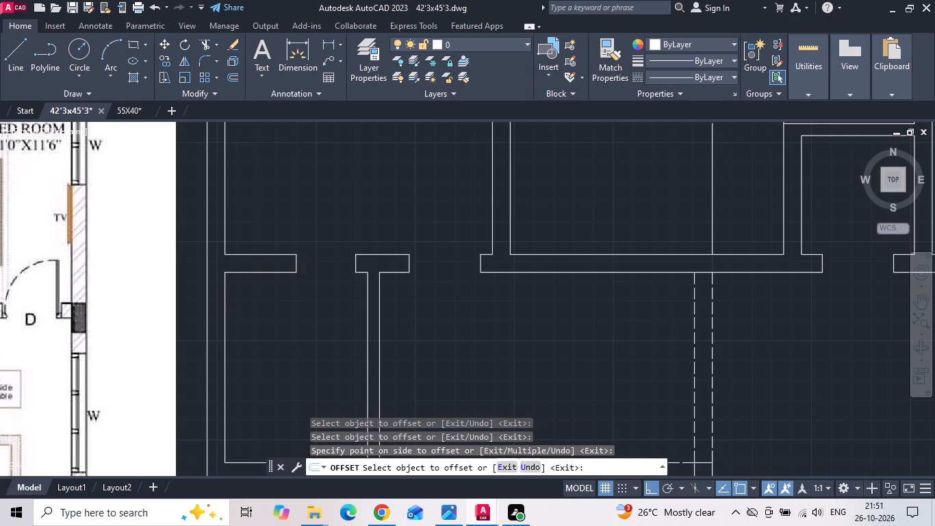
Extend the offset jamb line and the bedroom's inner east wall line south across the south wall's thickness.
type("ex")
key("space")
left_click_drag(695, 221, 711, 222)
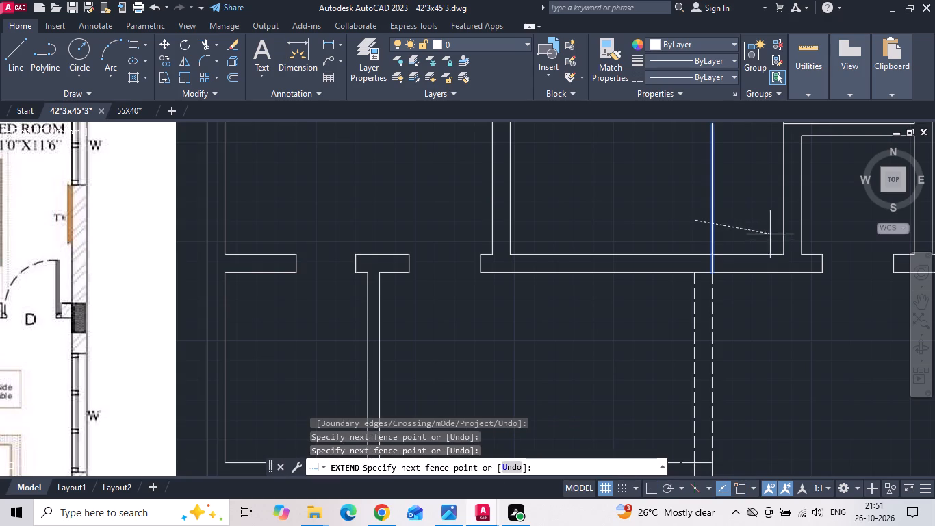
left_click(789, 239)
key("Escape")
Trim the bedroom's south wall lines between the jambs and the jamb line above the wall to open the doorway.
type("tr")
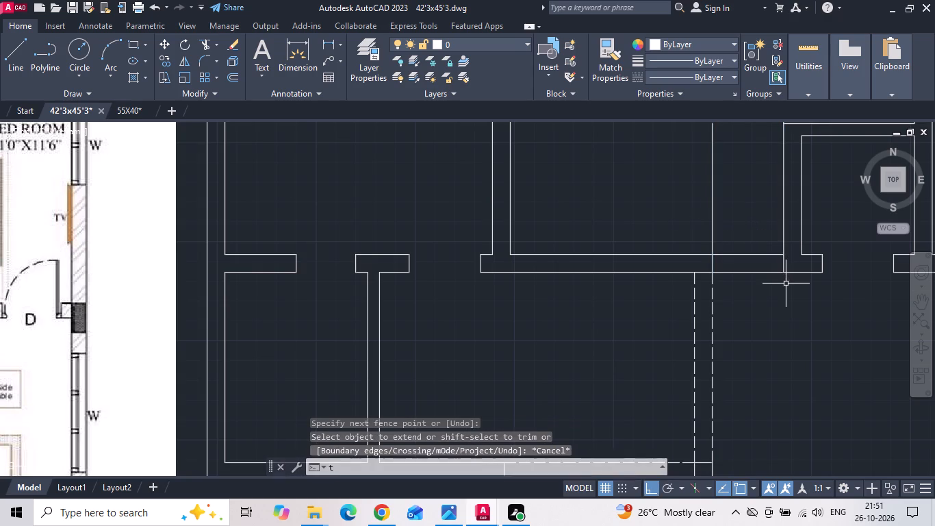
key("space")
left_click_drag(768, 292, 700, 204)
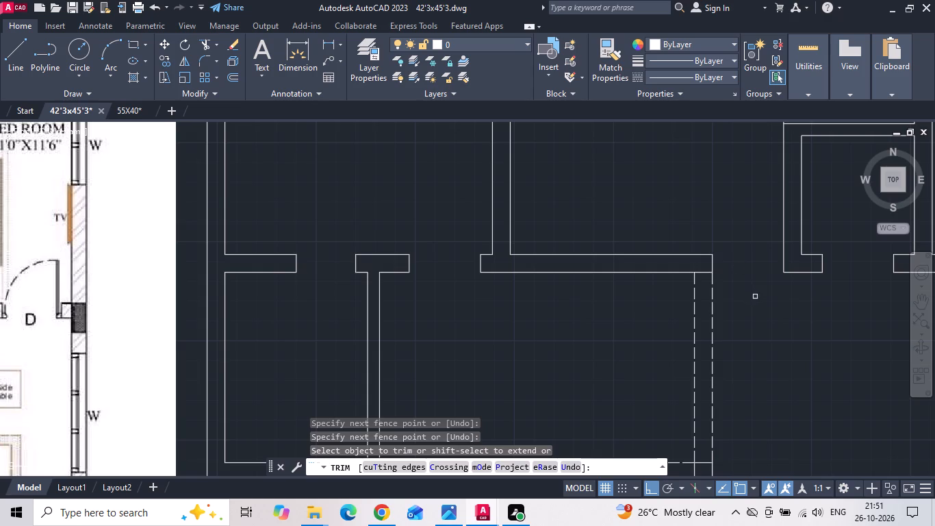
scroll(756, 298, "down", 2)
key("Escape")
Save the drawing.
key("ctrl+s")
key("ctrl+s")
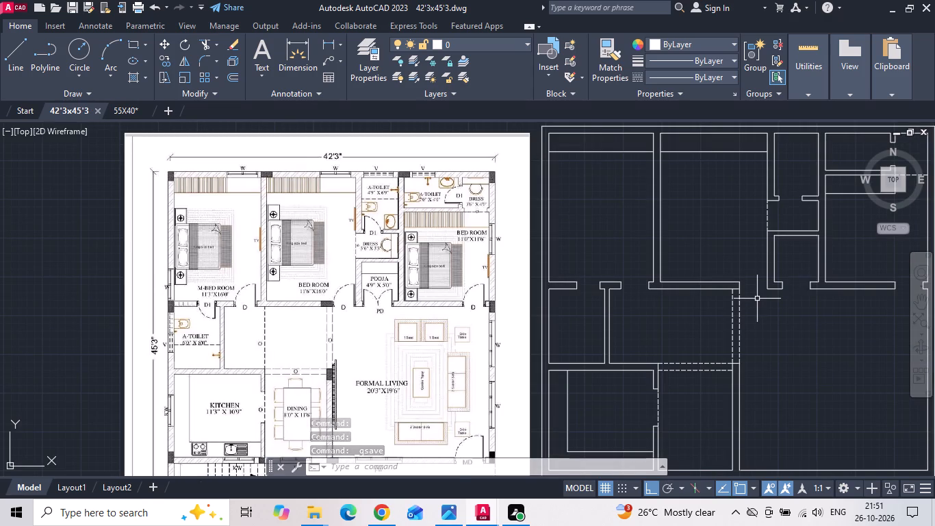
Copy the door block of the ground floor plan's 17'6" x 11'9" bedroom into the new 11'6" x 16'0" bedroom, above its south doorway.
scroll(757, 299, "down", 1)
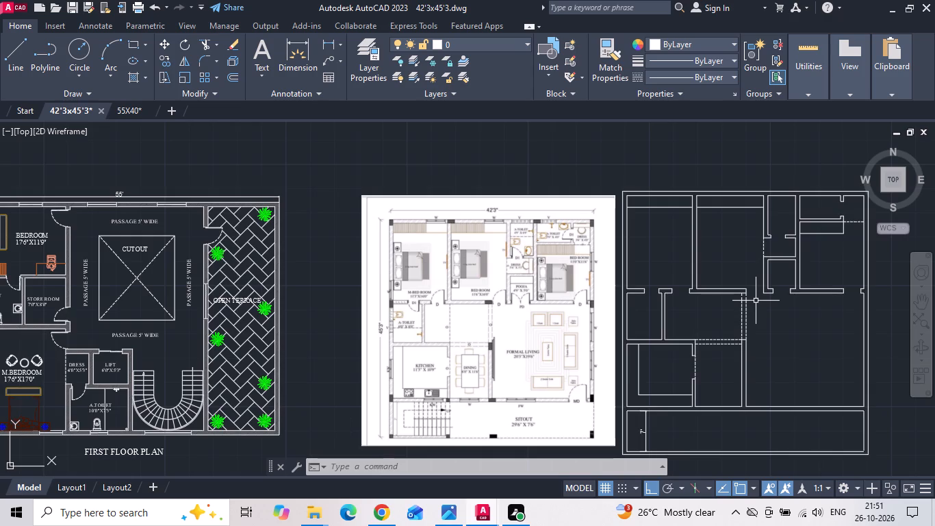
scroll(756, 301, "down", 1)
middle_click_drag(314, 332, 474, 311)
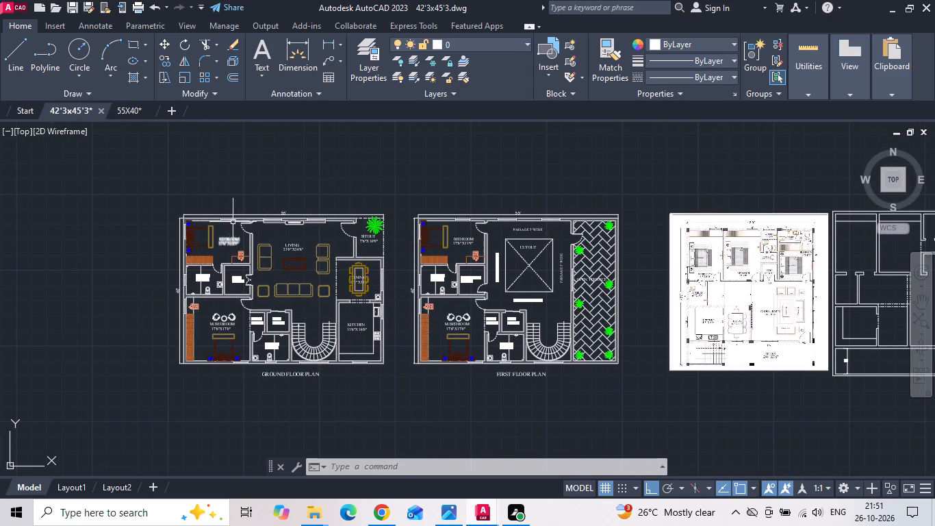
scroll(233, 218, "up", 2)
left_click(261, 249)
right_click(261, 249)
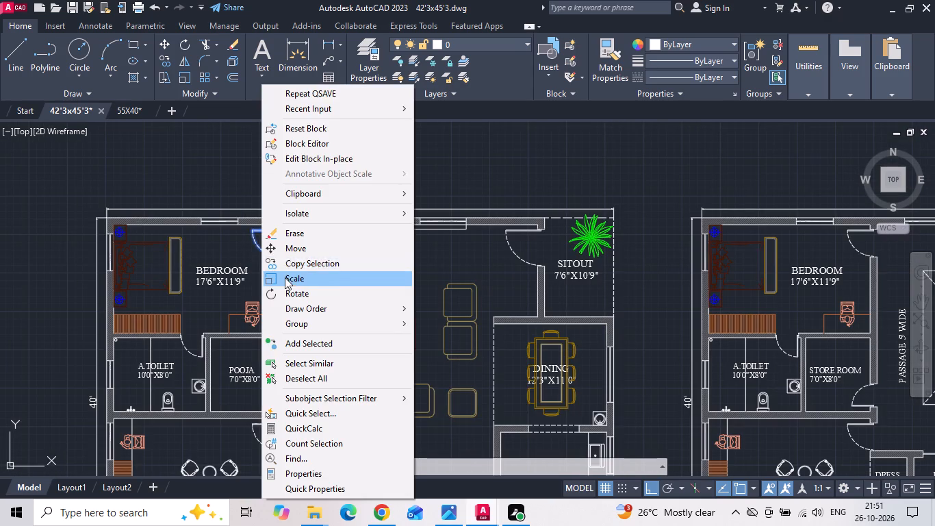
left_click(302, 264)
left_click(277, 253)
scroll(237, 278, "down", 2)
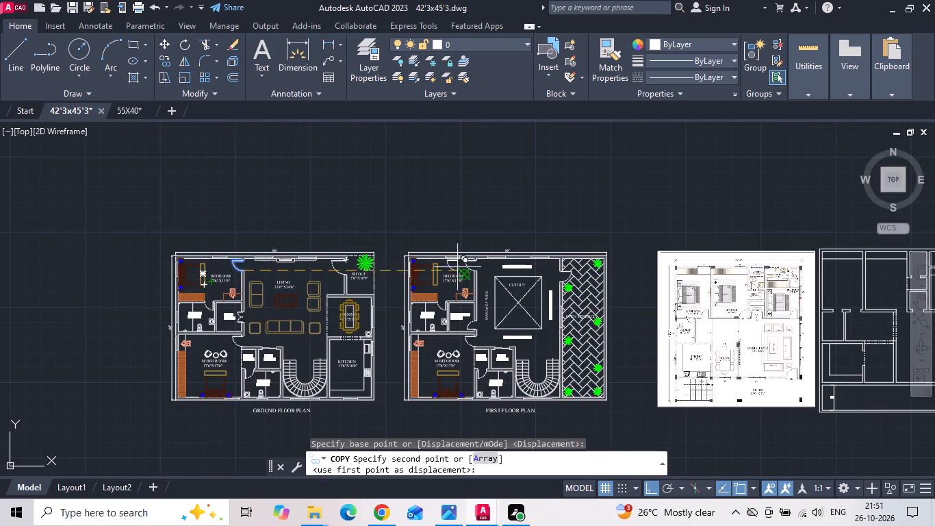
middle_click_drag(600, 285, 311, 277)
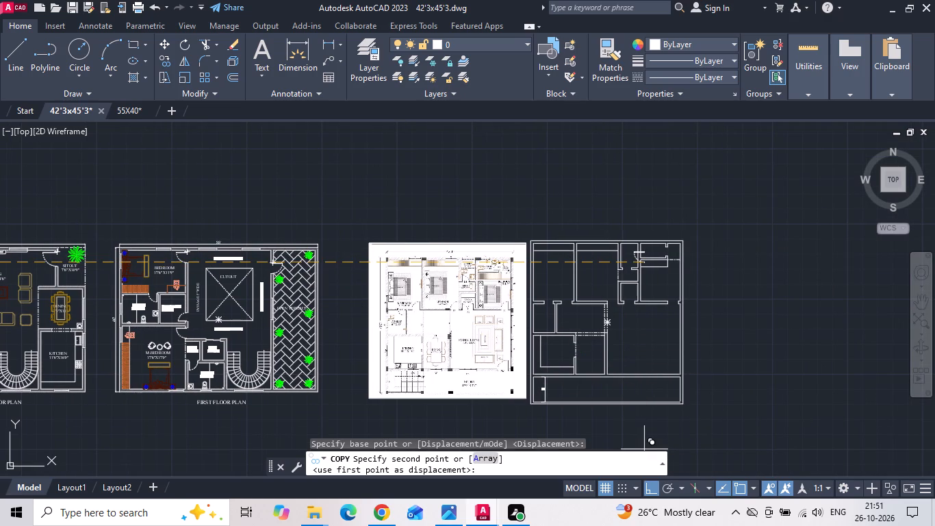
left_click(647, 491)
scroll(622, 288, "up", 3)
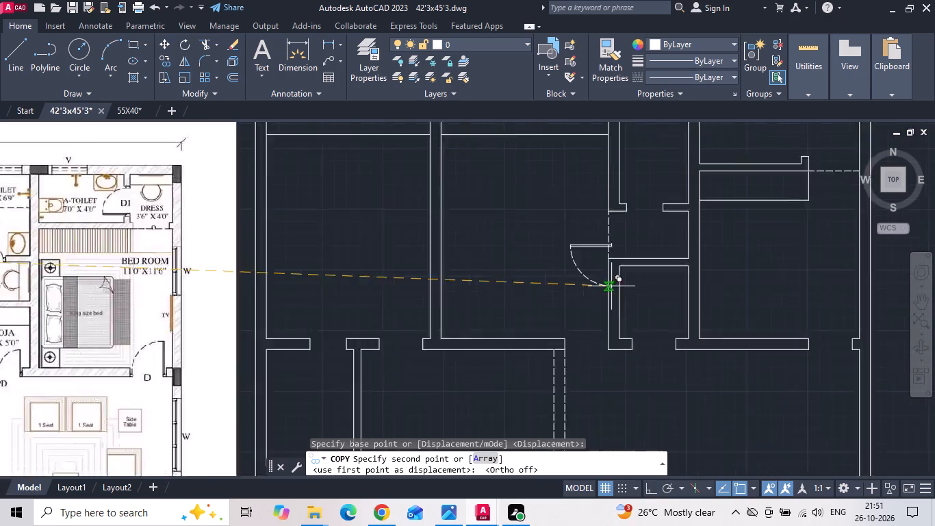
scroll(611, 286, "up", 1)
left_click(519, 325)
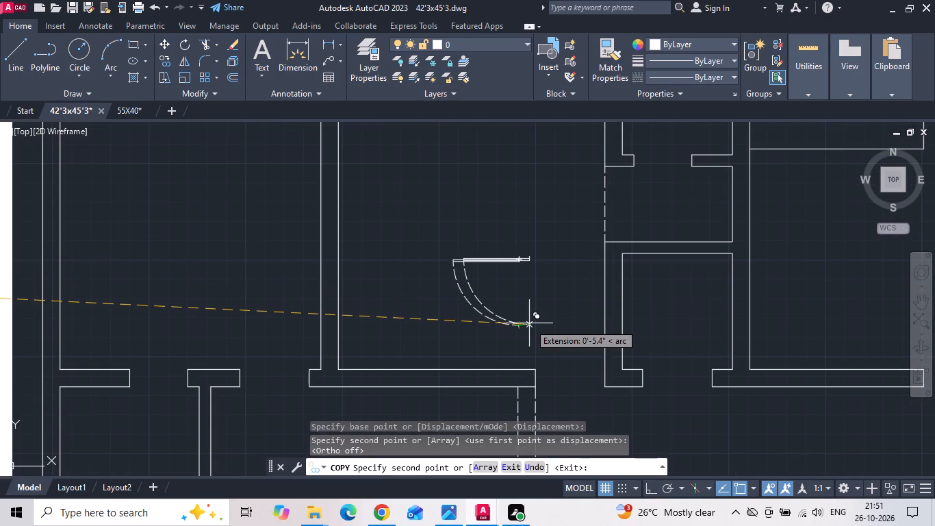
key("Escape")
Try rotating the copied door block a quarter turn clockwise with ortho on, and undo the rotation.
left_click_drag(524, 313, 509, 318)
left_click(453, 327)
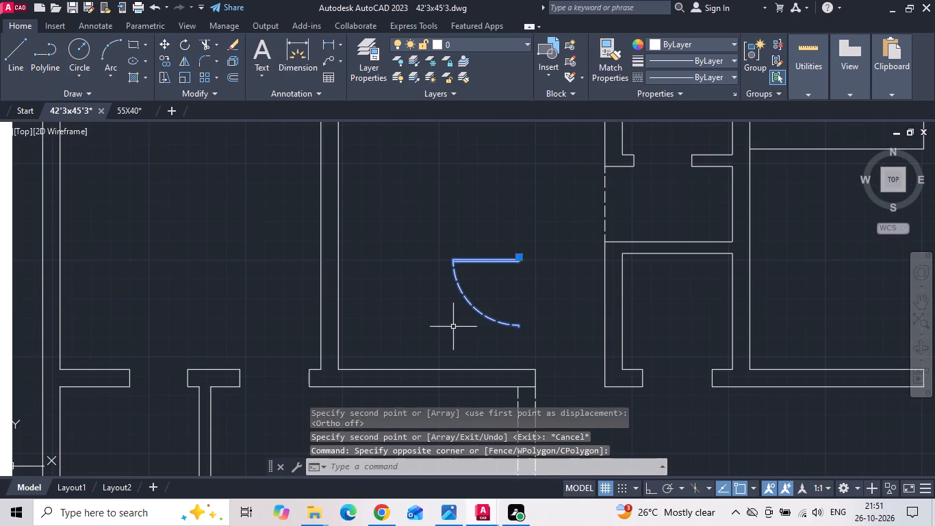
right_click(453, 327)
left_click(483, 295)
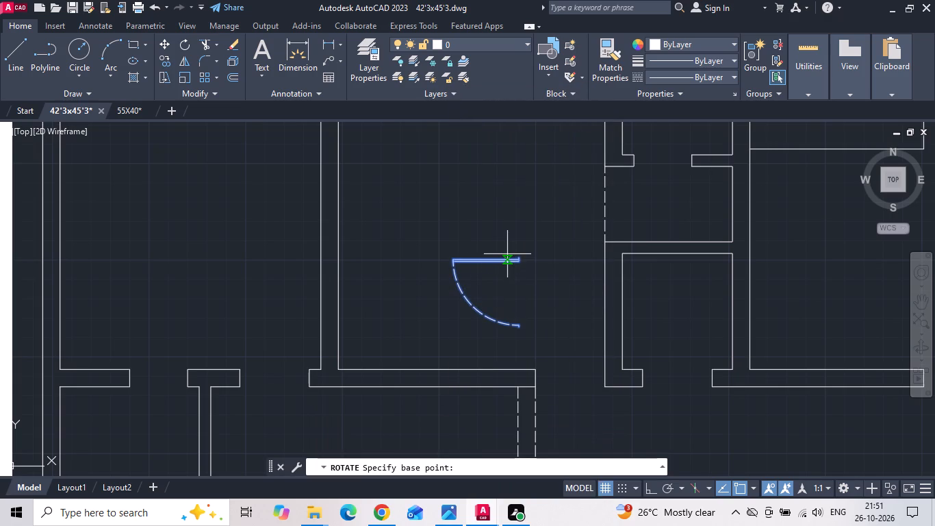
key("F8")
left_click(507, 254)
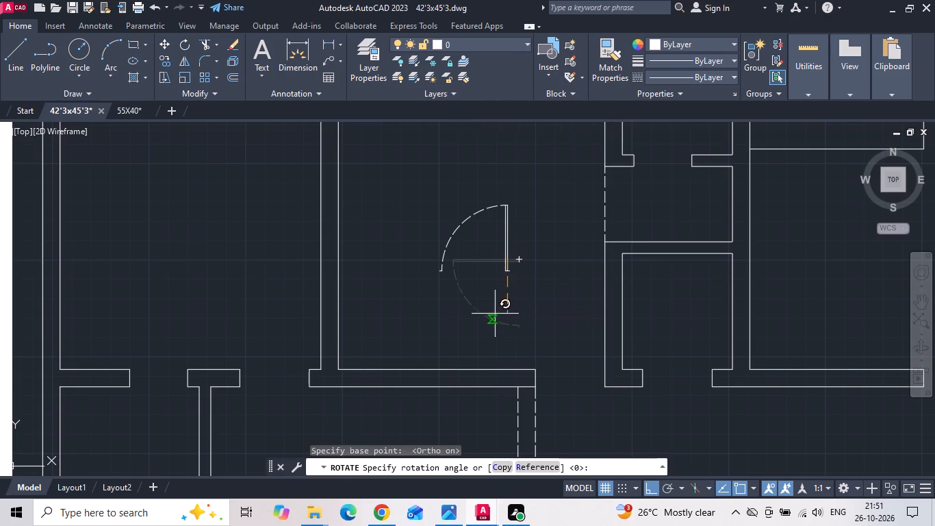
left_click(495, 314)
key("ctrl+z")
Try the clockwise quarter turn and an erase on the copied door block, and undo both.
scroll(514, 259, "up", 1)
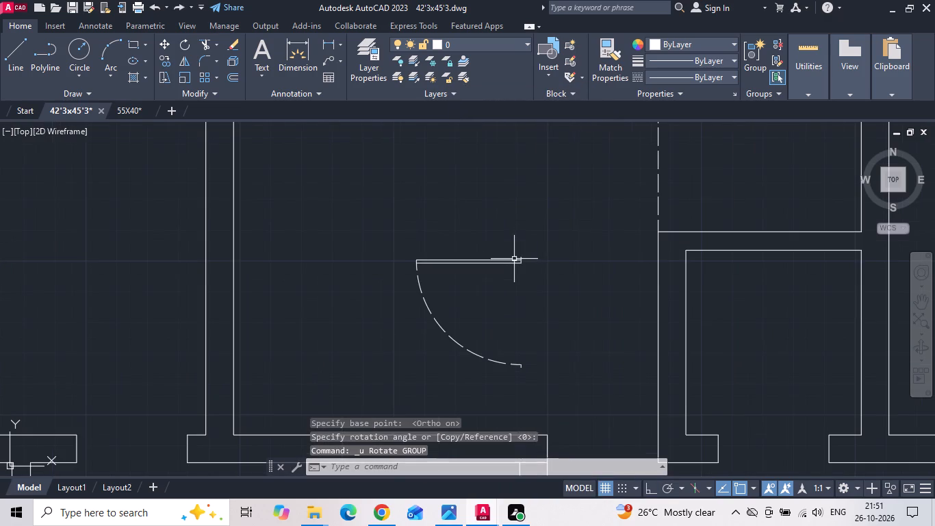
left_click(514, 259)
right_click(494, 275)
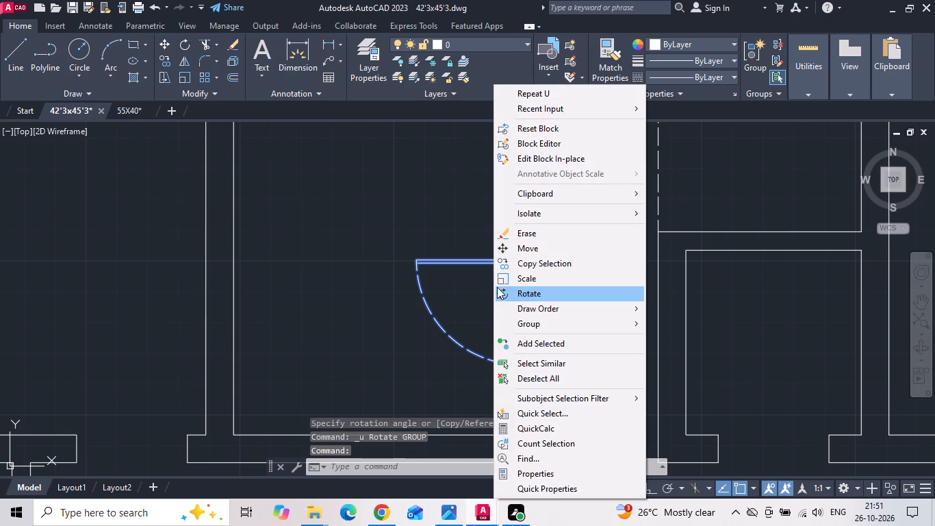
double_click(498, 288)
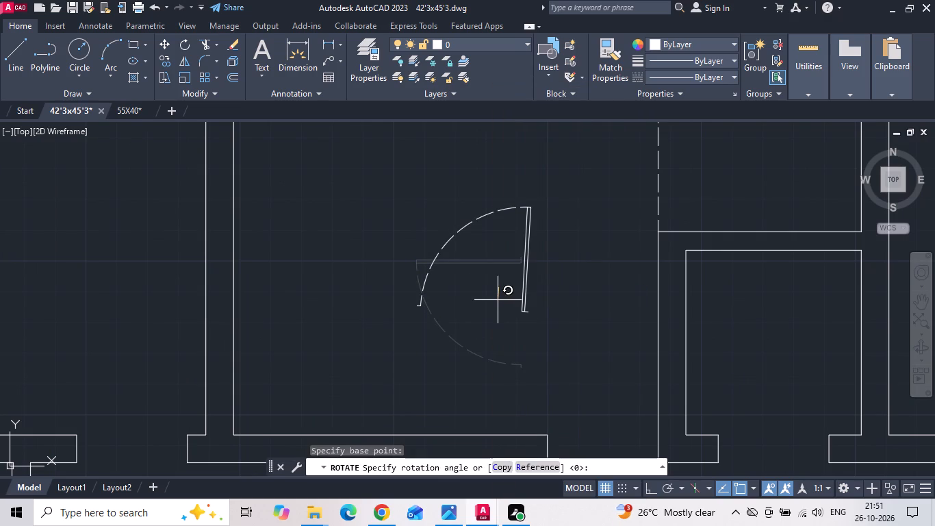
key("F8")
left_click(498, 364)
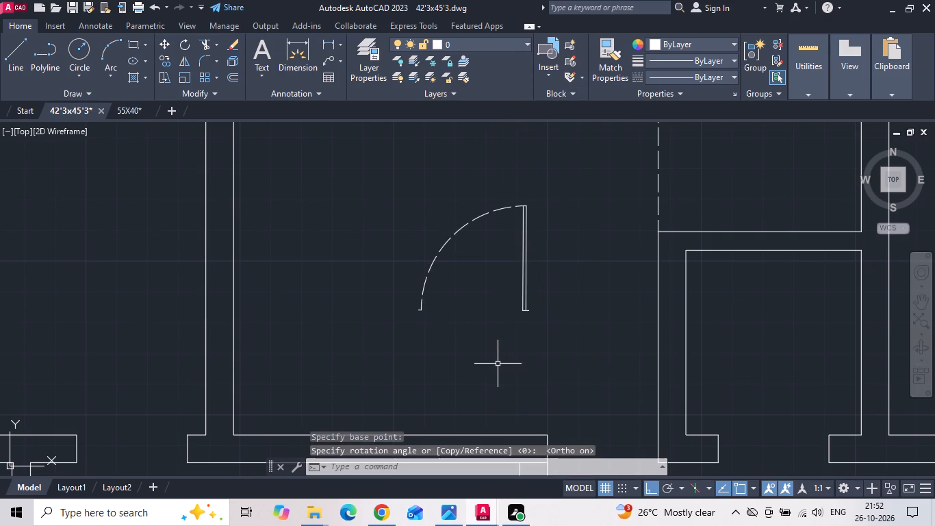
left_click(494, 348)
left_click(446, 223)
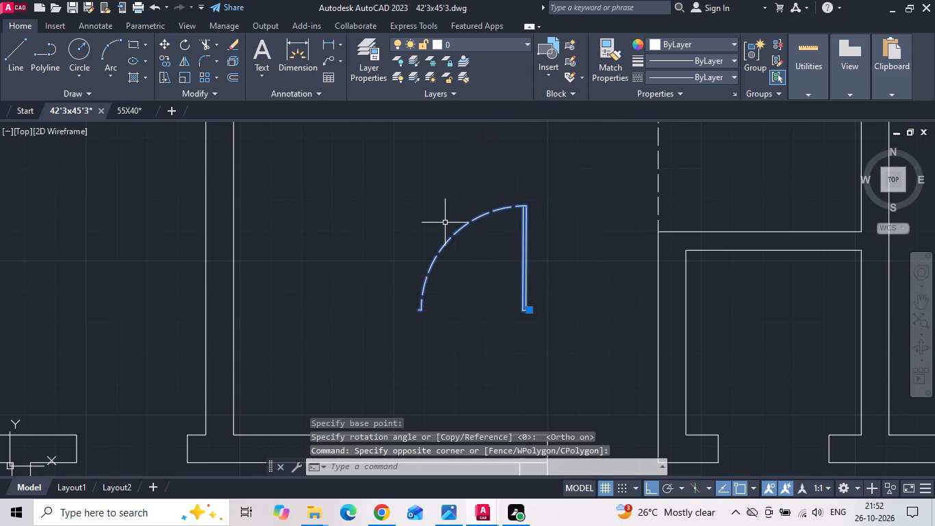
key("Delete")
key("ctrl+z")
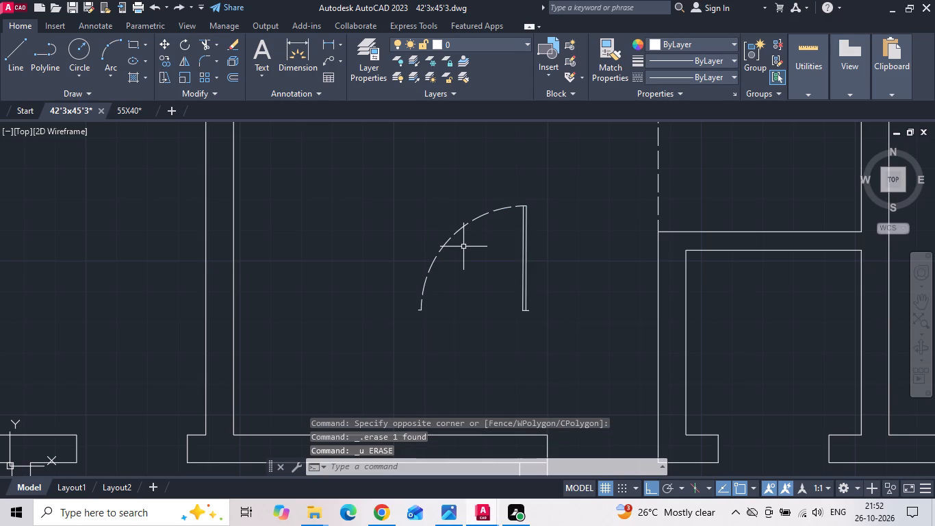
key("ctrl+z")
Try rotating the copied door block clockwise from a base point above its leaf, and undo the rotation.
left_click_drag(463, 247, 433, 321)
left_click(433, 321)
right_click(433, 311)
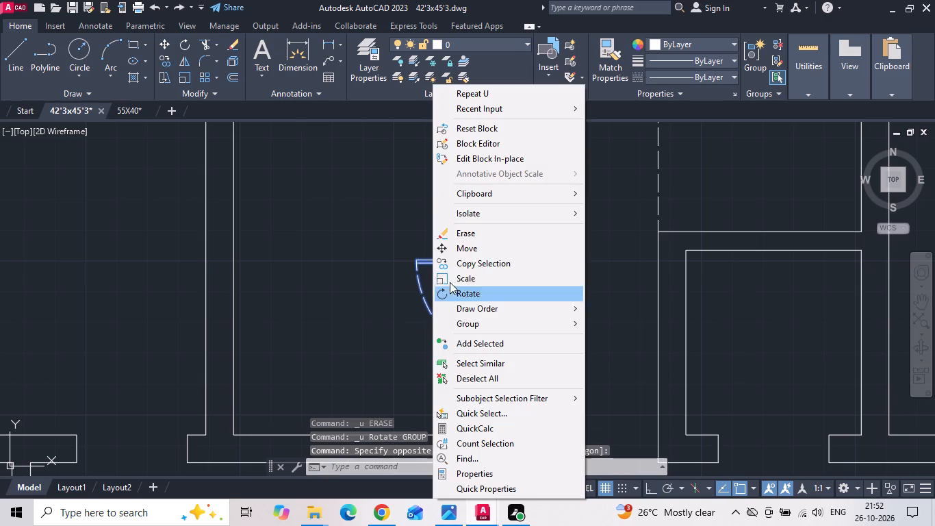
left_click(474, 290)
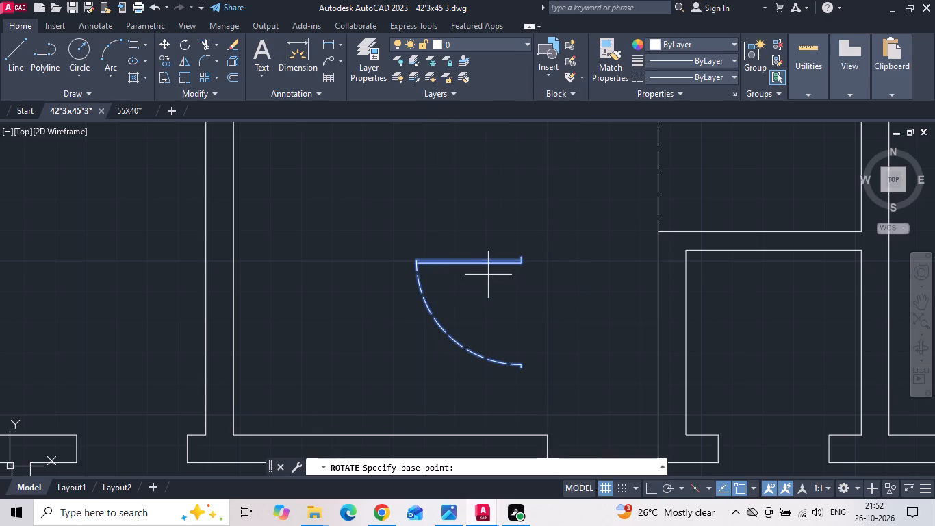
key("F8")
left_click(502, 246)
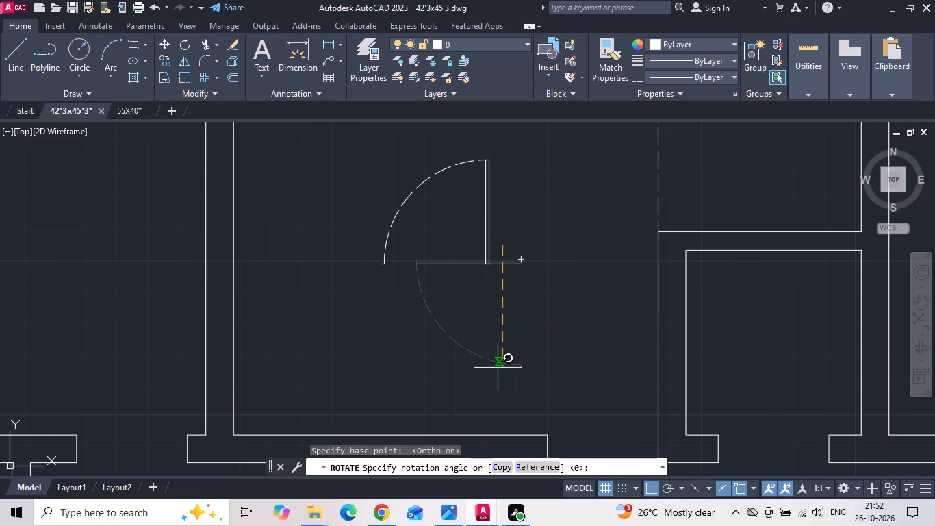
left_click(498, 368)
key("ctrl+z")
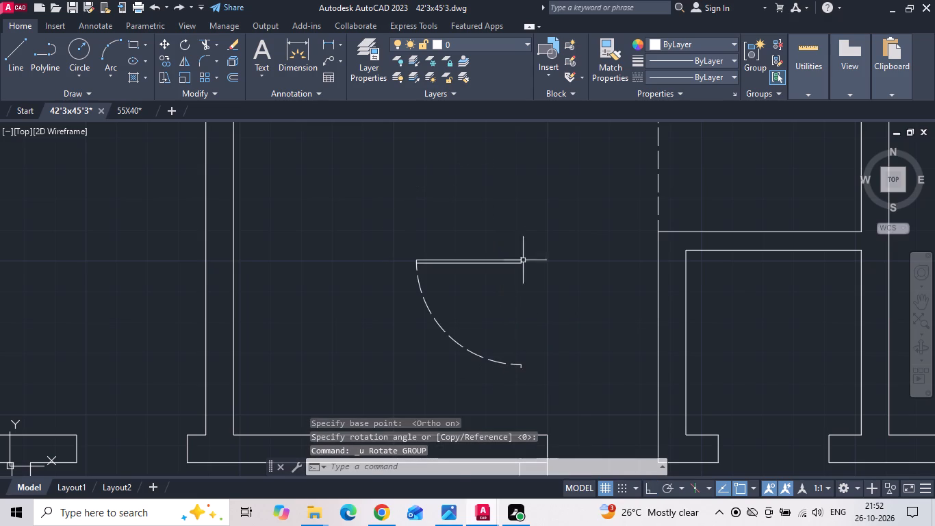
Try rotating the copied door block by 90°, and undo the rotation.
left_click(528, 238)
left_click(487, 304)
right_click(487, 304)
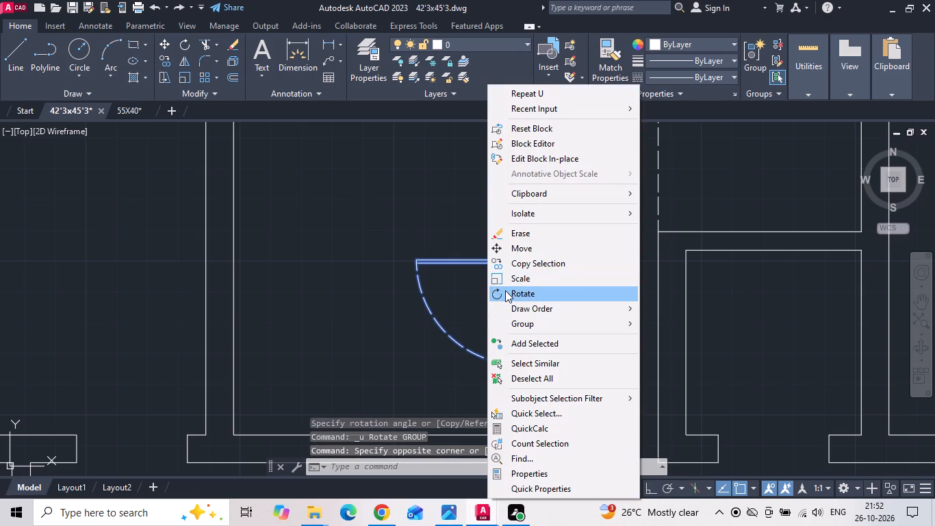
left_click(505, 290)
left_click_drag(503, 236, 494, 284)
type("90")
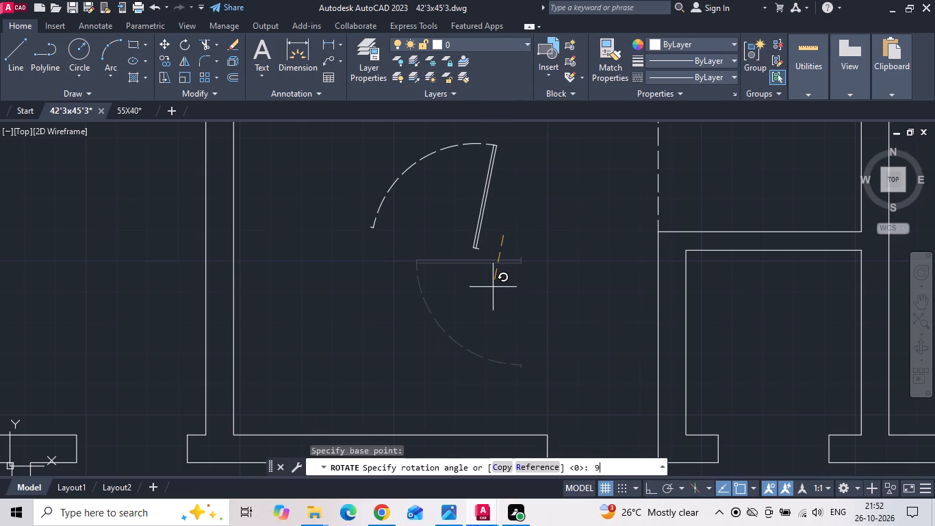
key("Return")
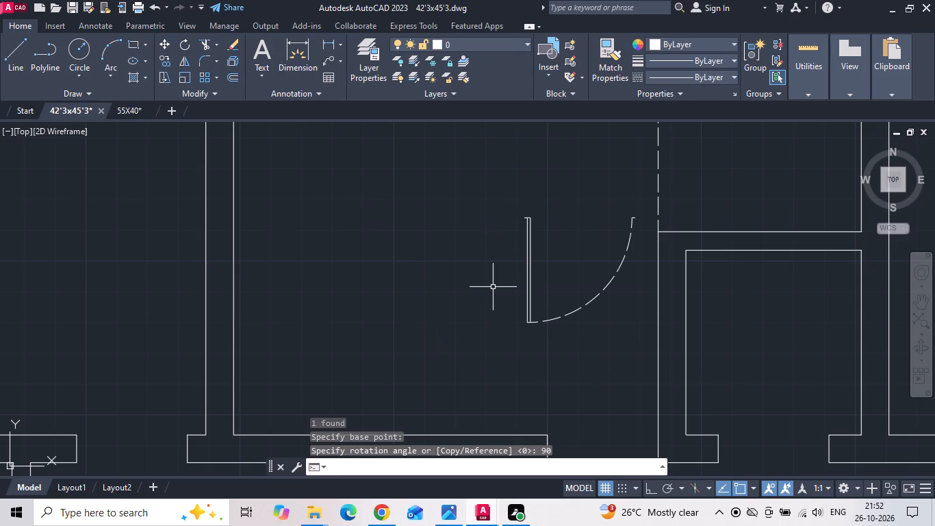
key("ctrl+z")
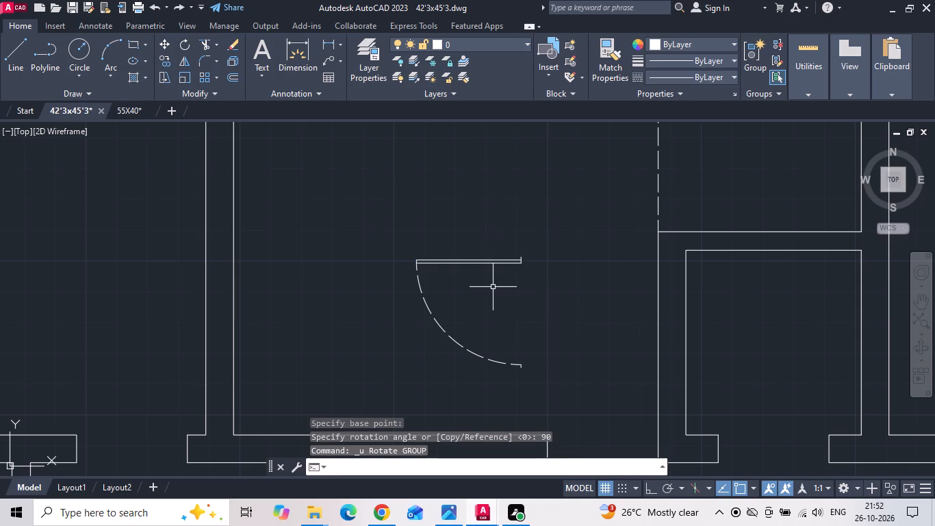
Rotate the copied door block by 270° with ortho on so its leaf stands vertical on the east side.
key("F8")
left_click_drag(488, 286, 480, 282)
left_click(453, 230)
right_click(452, 228)
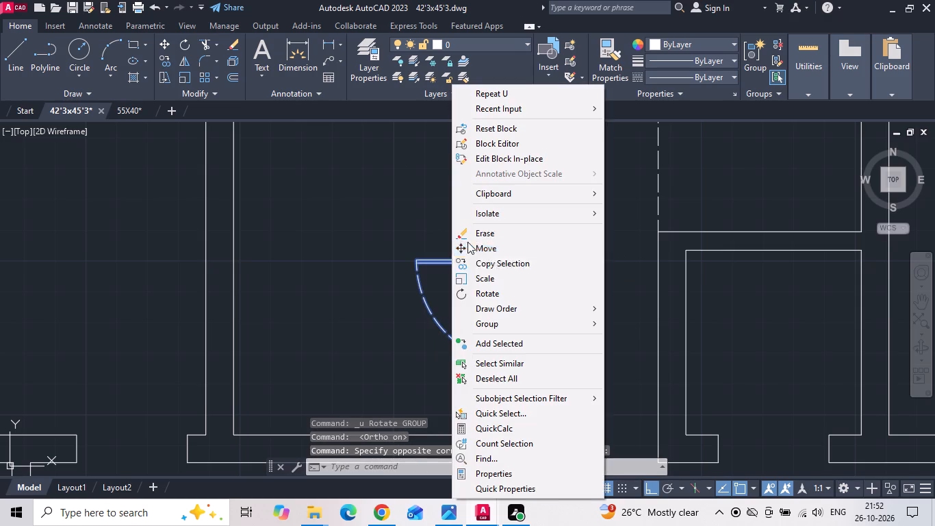
left_click(500, 297)
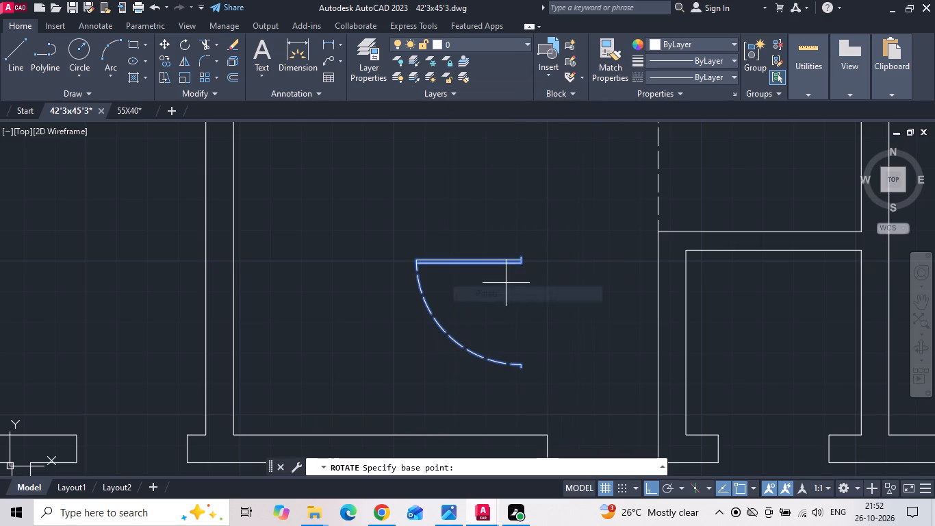
scroll(502, 292, "up", 1)
left_click_drag(502, 292, 500, 303)
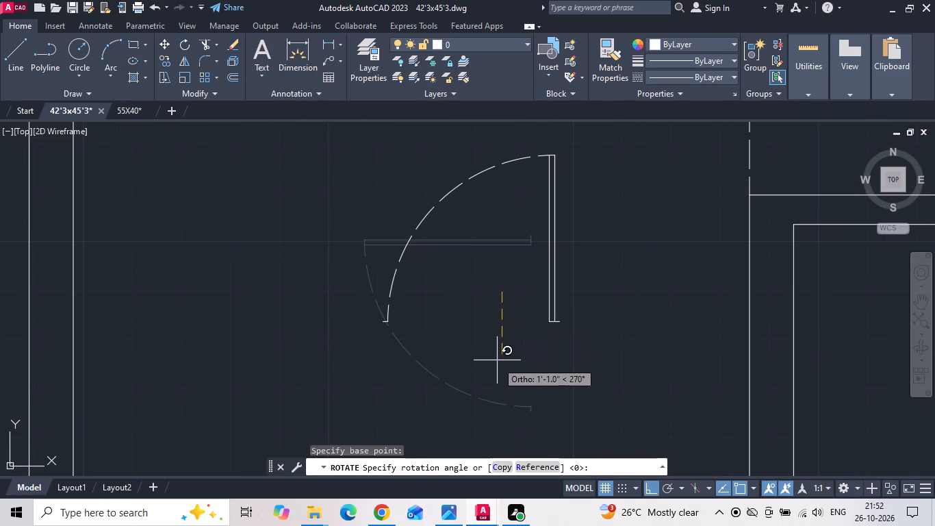
scroll(497, 375, "up", 2)
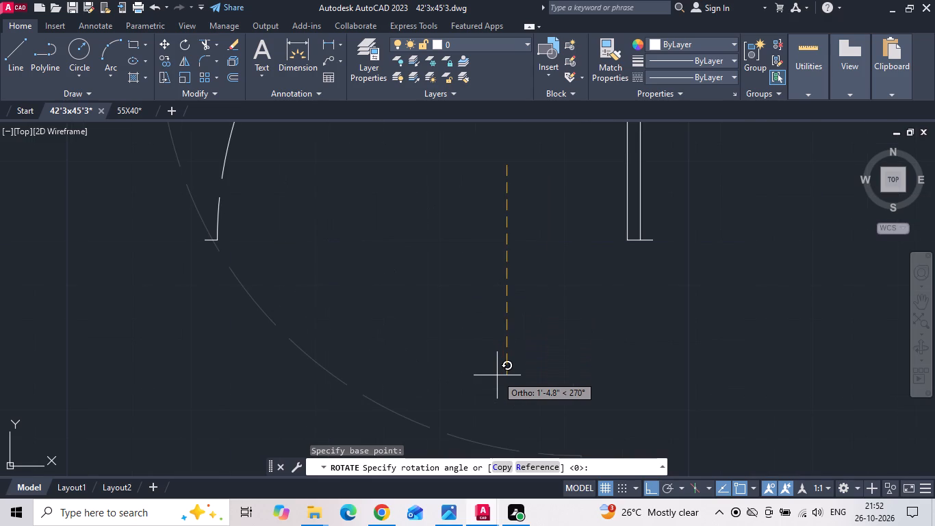
left_click(497, 375)
scroll(497, 375, "down", 2)
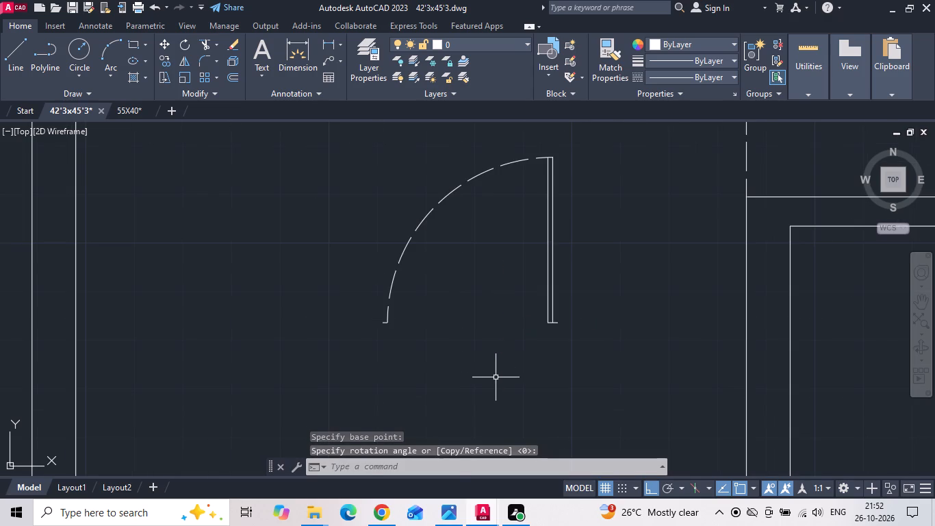
Move the rotated door block by its arc's end into the south doorway of the 11'6" x 16'0" bedroom, against the west jamb.
left_click_drag(481, 374, 450, 358)
left_click(376, 272)
right_click(372, 271)
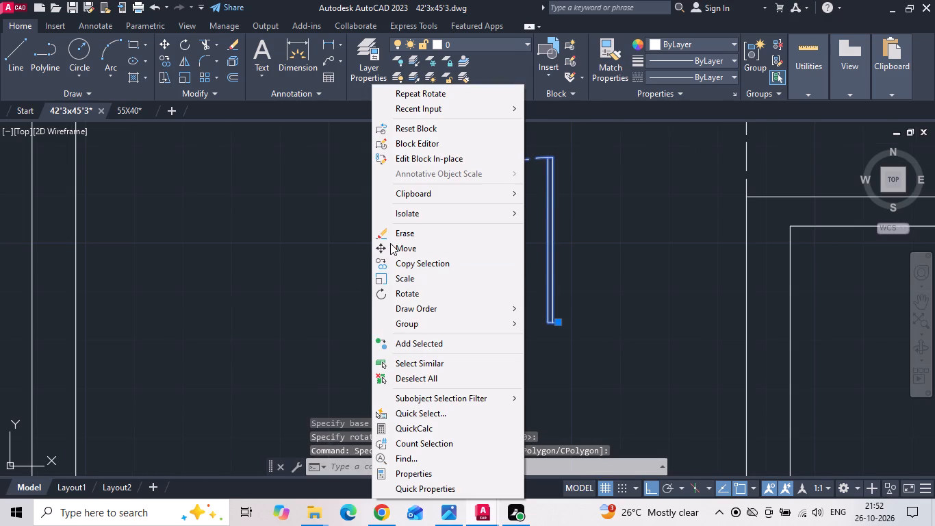
left_click(390, 243)
scroll(381, 264, "up", 2)
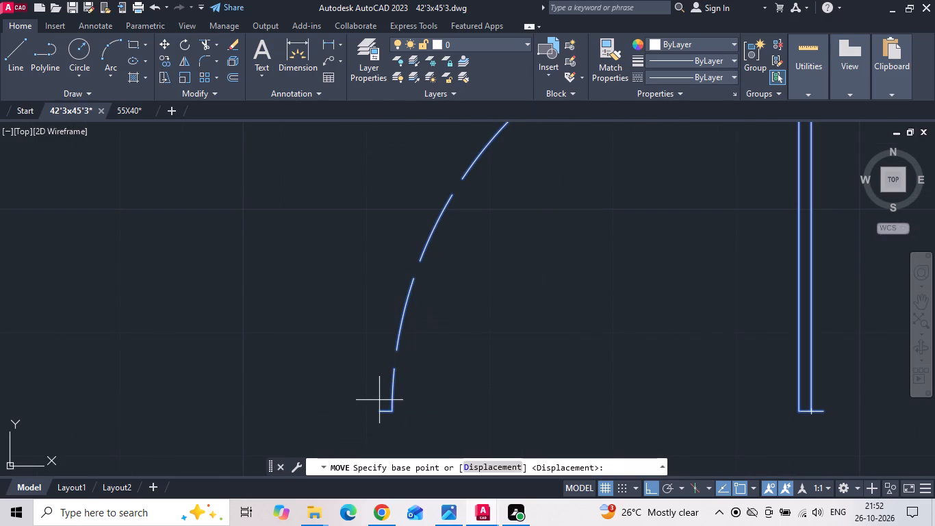
left_click(378, 407)
scroll(427, 289, "down", 3)
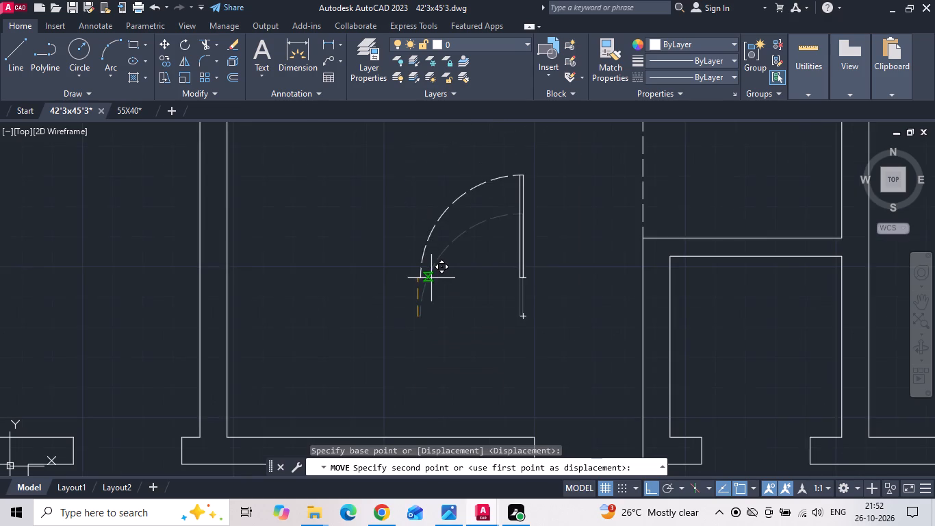
scroll(439, 277, "down", 1)
scroll(514, 390, "up", 2)
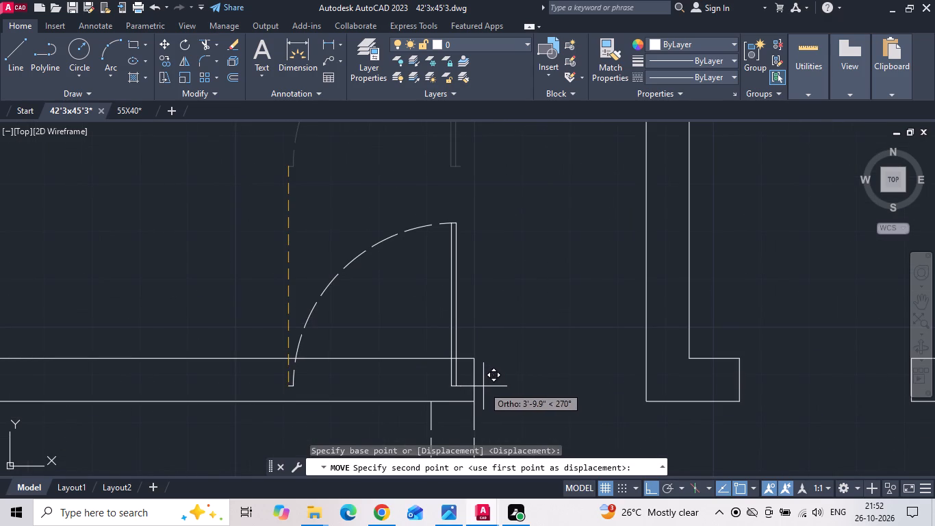
left_click(477, 384)
scroll(522, 294, "down", 3)
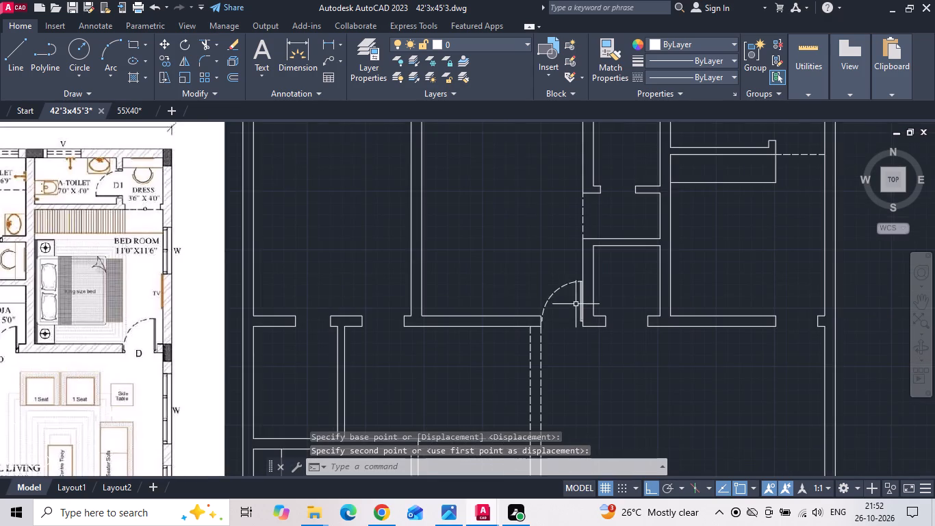
Copy the door block from the 11'6" x 16'0" bedroom by its arc's end to the west jamb of the M-bedroom's southeast doorway.
middle_click_drag(513, 304, 619, 288)
scroll(621, 288, "down", 1)
middle_click_drag(622, 288, 693, 273)
left_click(717, 267)
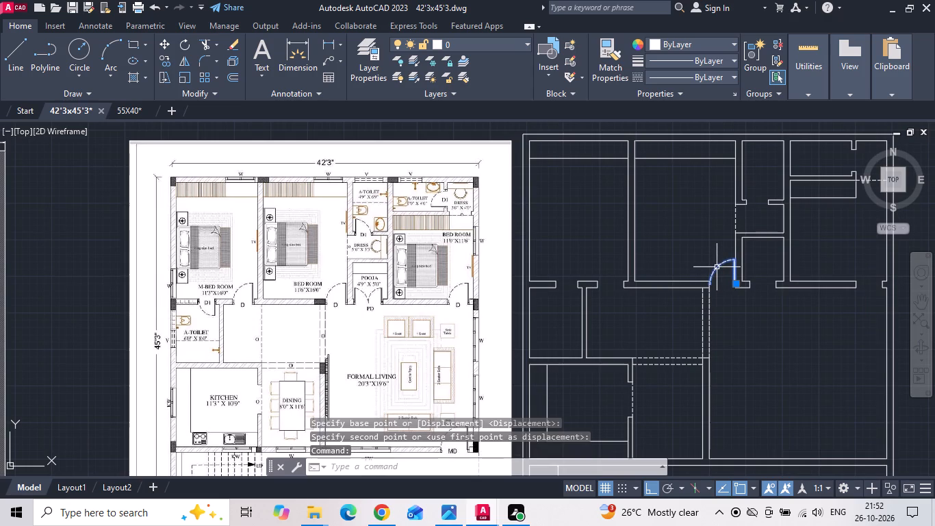
right_click(695, 227)
left_click(735, 267)
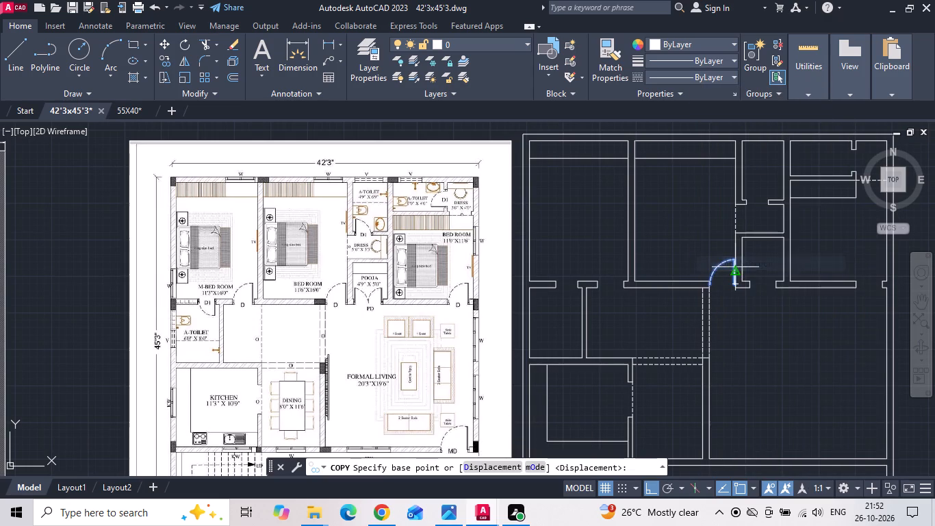
scroll(796, 279, "up", 2)
scroll(632, 289, "up", 2)
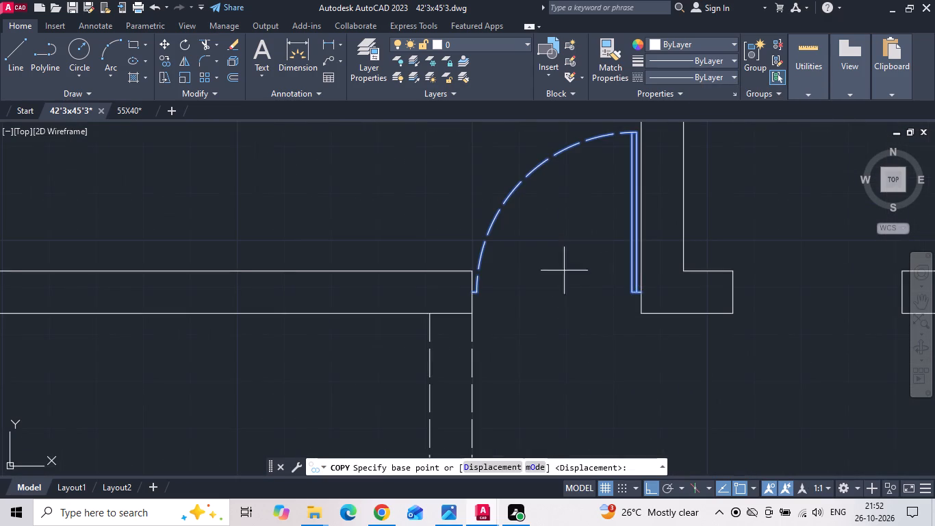
scroll(453, 273, "up", 2)
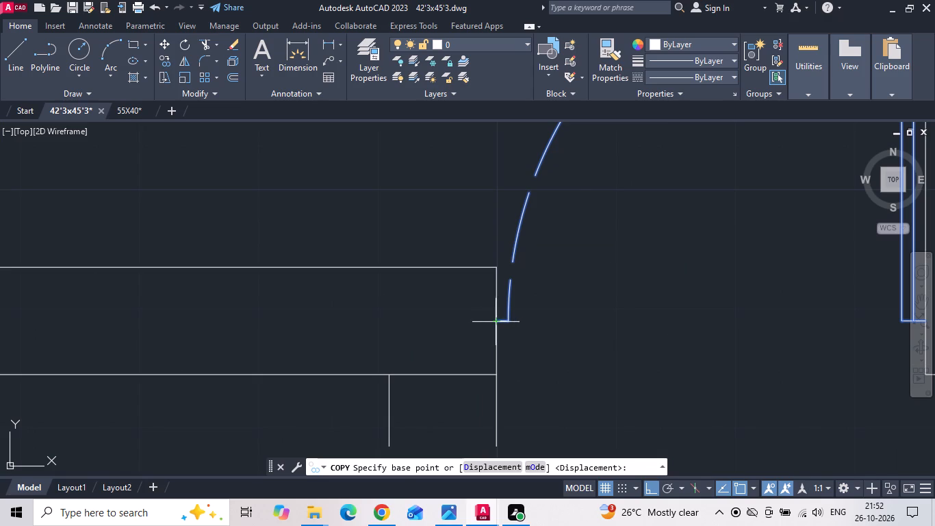
left_click(496, 322)
scroll(625, 323, "down", 4)
scroll(329, 325, "up", 2)
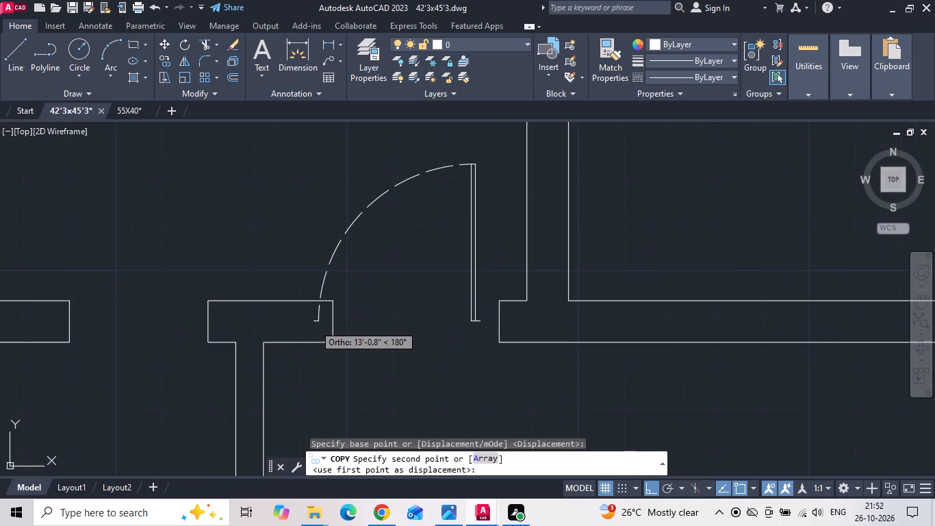
scroll(318, 323, "up", 2)
left_click(353, 323)
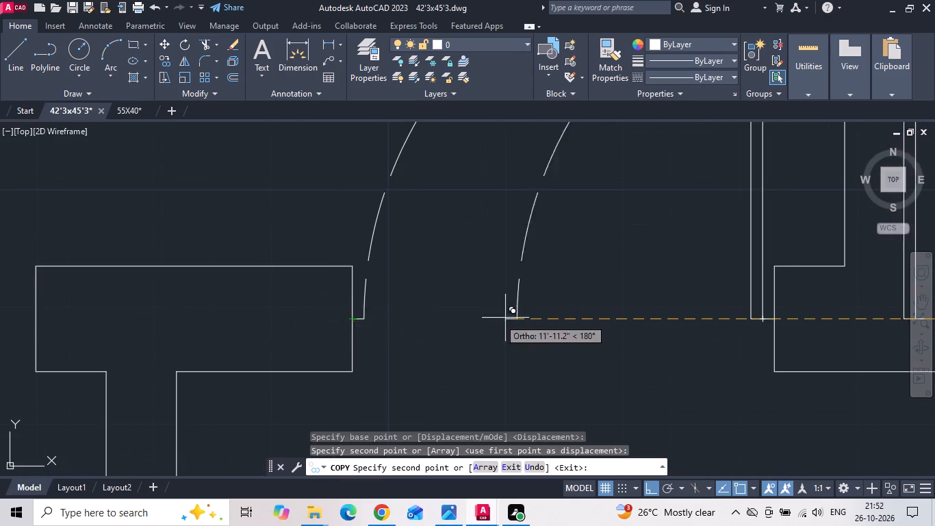
scroll(542, 305, "down", 2)
key("Escape")
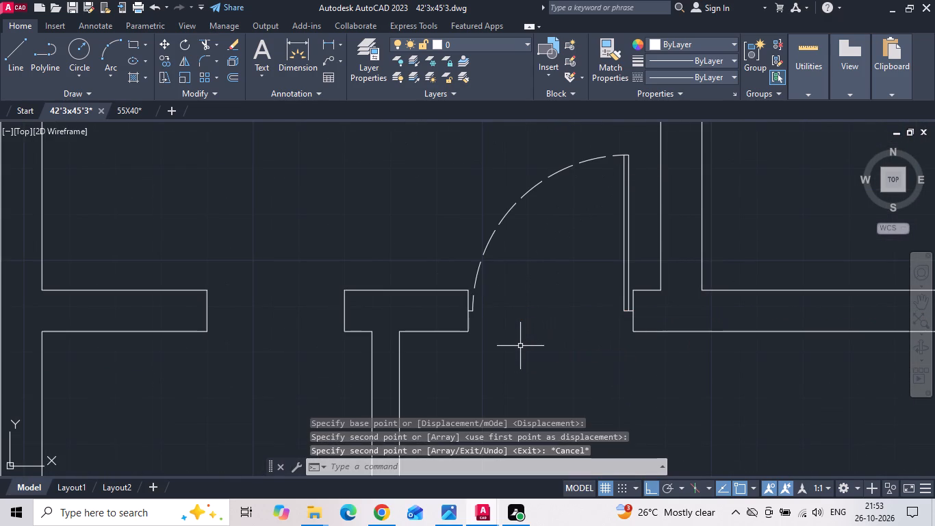
Save the drawing.
key("ctrl+s")
key("ctrl+s")
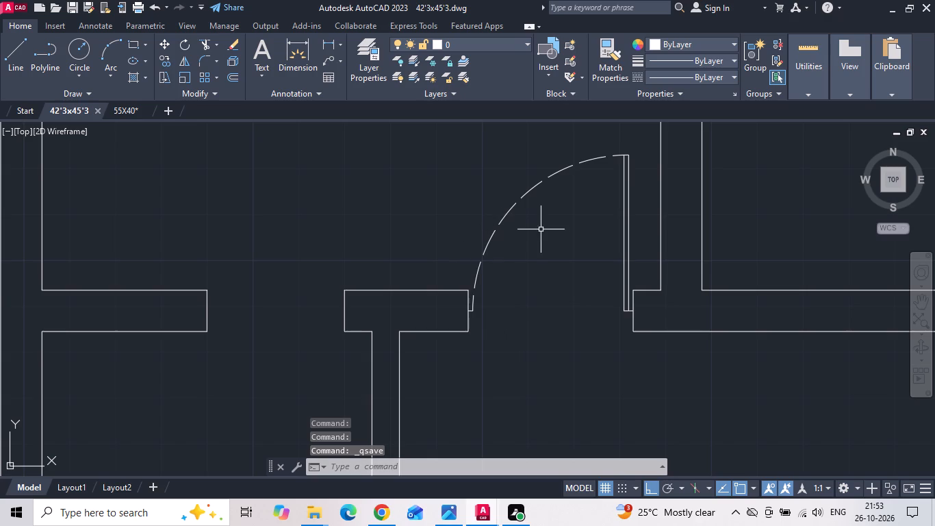
Copy the A.Toilet door block from the first floor plan by its arc's end into the toilet doorway south of the M-bedroom, at the west jamb.
scroll(550, 275, "down", 5)
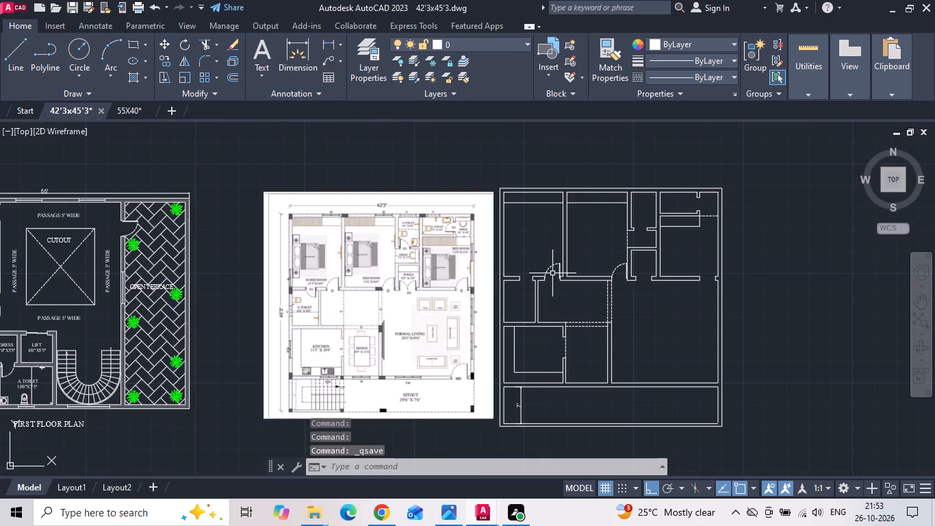
middle_click_drag(434, 300, 681, 285)
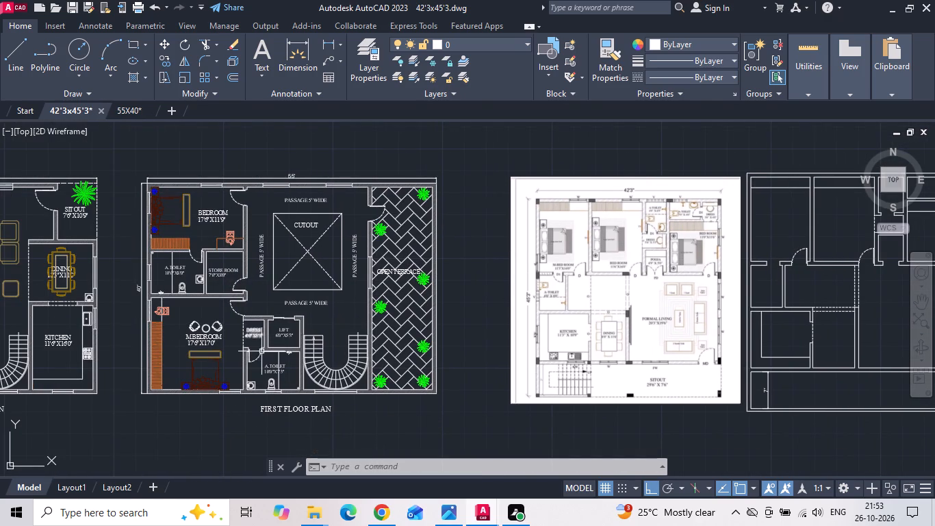
middle_click_drag(306, 351, 392, 347)
scroll(275, 271, "up", 3)
left_click(300, 237)
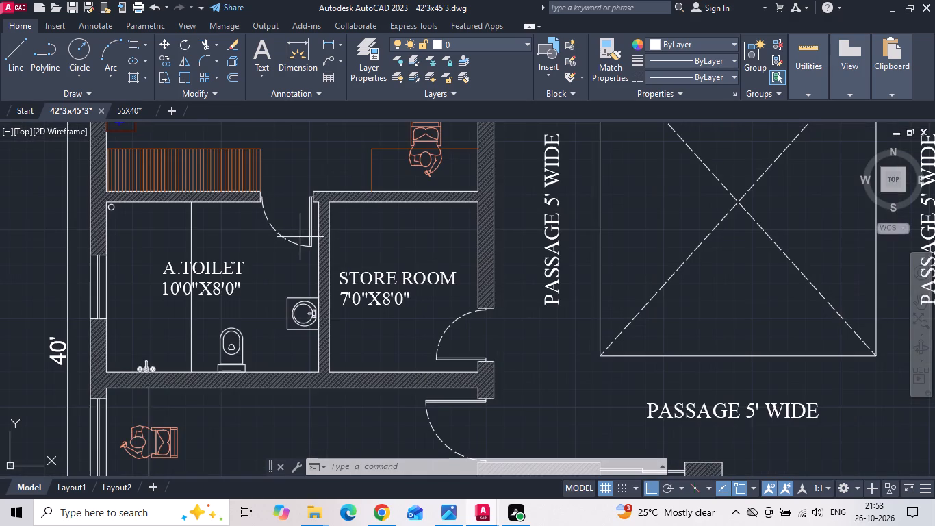
left_click(292, 246)
right_click(292, 246)
left_click(318, 266)
scroll(259, 197, "up", 2)
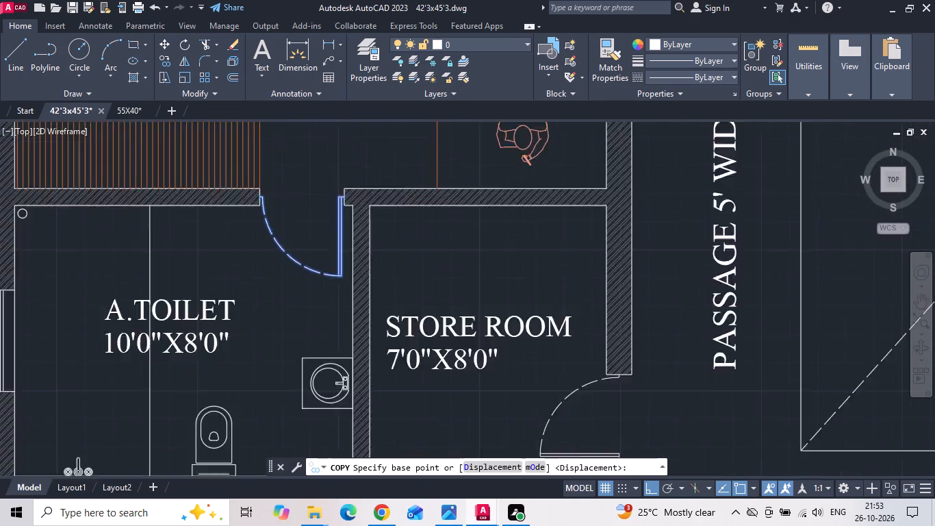
scroll(259, 195, "up", 3)
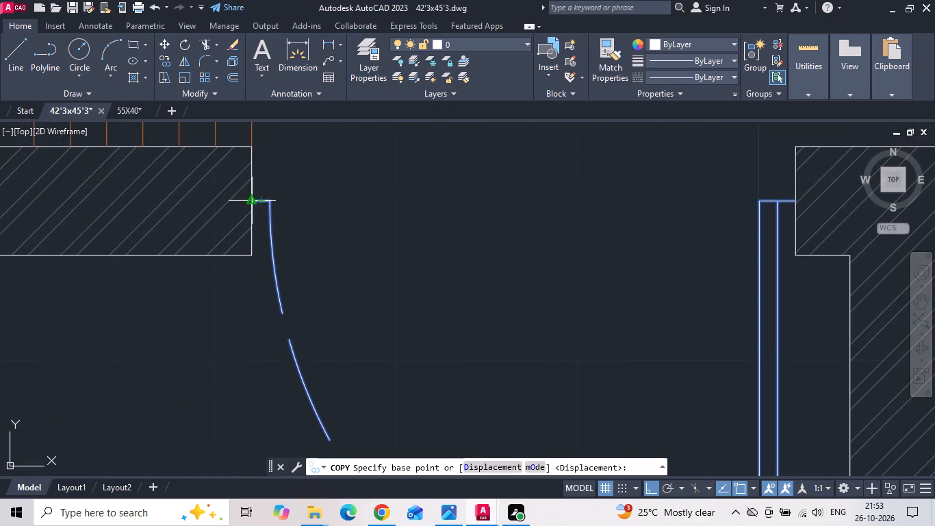
left_click(254, 201)
scroll(225, 222, "down", 9)
scroll(763, 231, "up", 6)
left_click(644, 311)
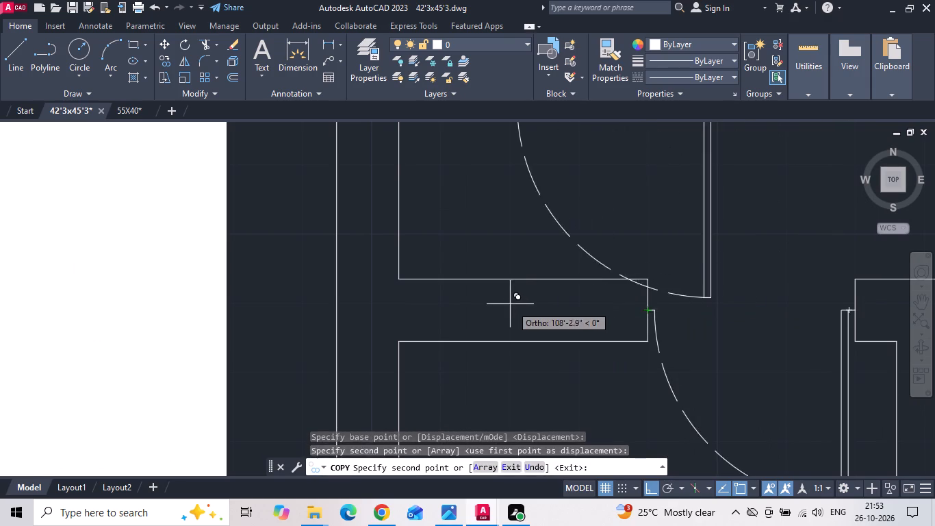
Place another copy of the toilet door block in the doorway between the middle A-toilet and the dress, at its west jamb.
scroll(508, 304, "down", 5)
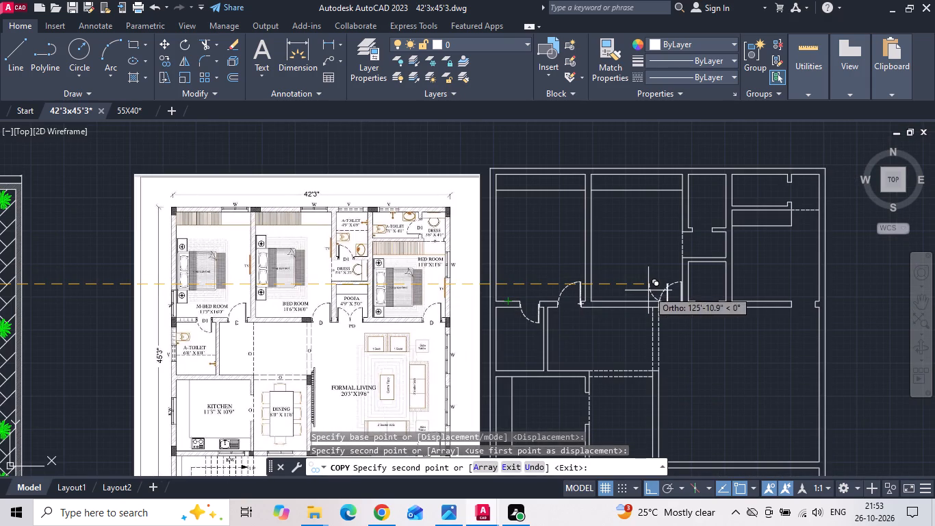
scroll(700, 240, "up", 3)
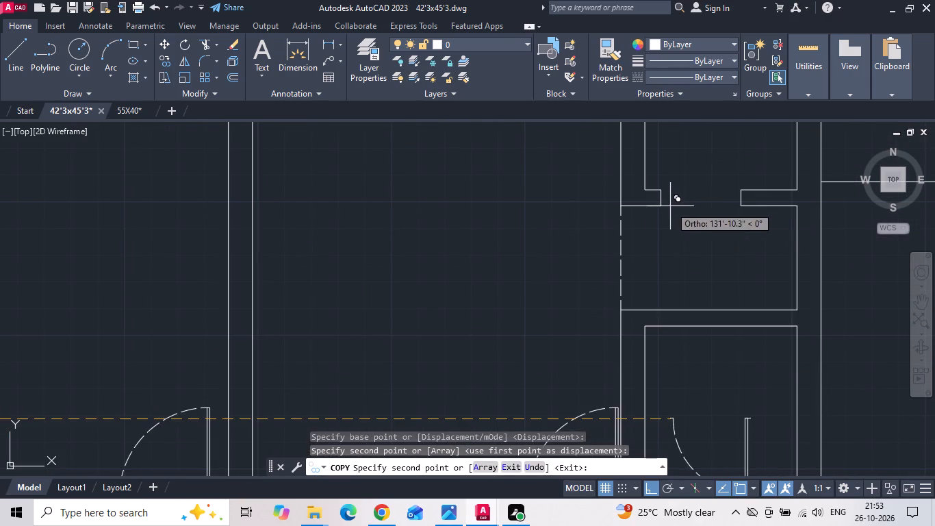
left_click(665, 199)
middle_click_drag(660, 225, 532, 286)
key("Escape")
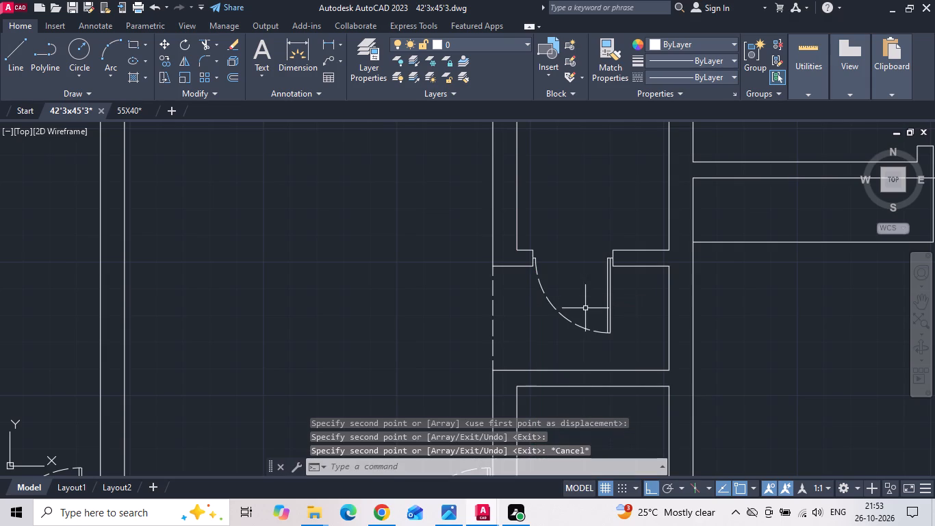
Rotate the door block between the middle A-toilet and the dress by 180° with ortho, so it opens north into the toilet.
left_click_drag(584, 310, 531, 344)
left_click(531, 344)
right_click(537, 336)
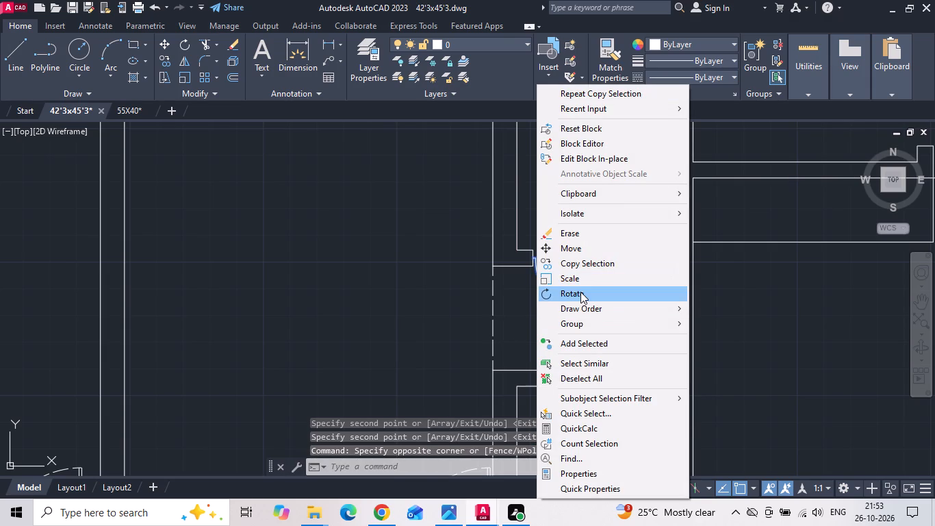
left_click(580, 292)
left_click(584, 247)
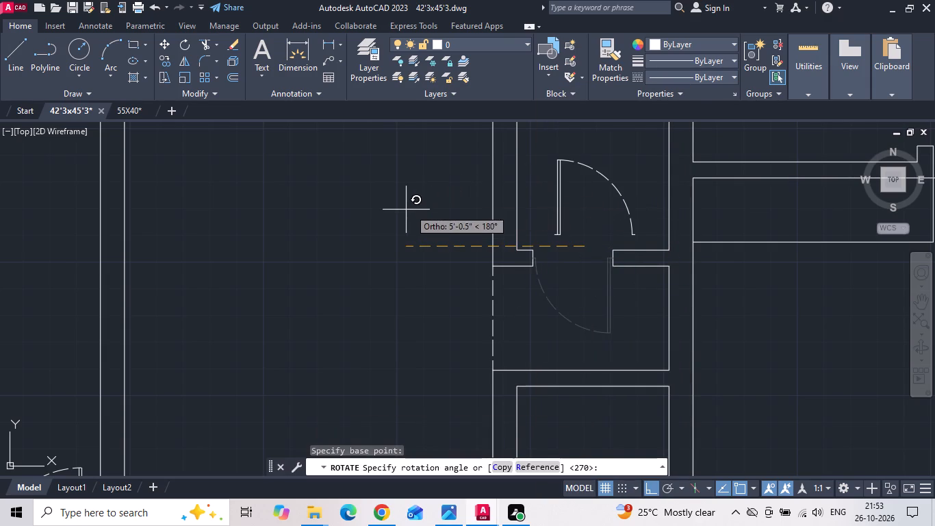
left_click(375, 214)
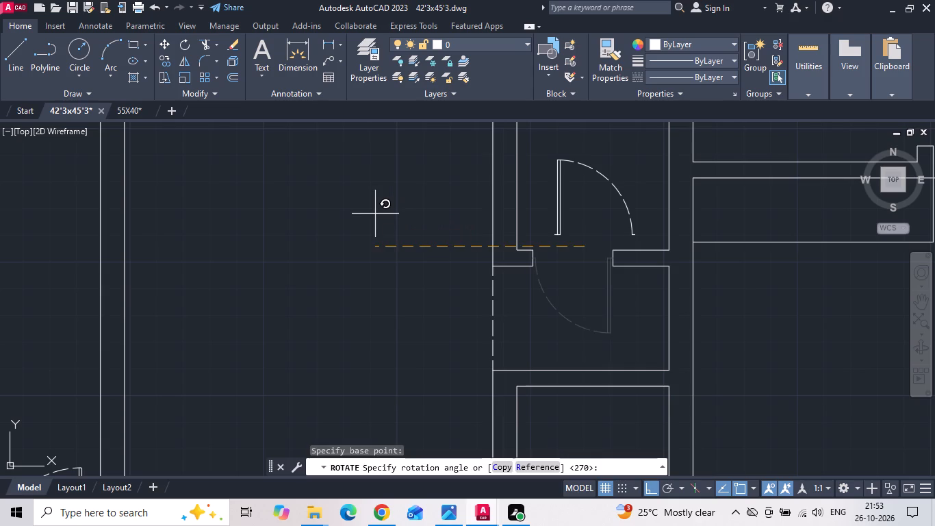
Move the rotated door block by its arc's end to the midpoint of the east jamb between the A-toilet and the dress.
left_click(626, 199)
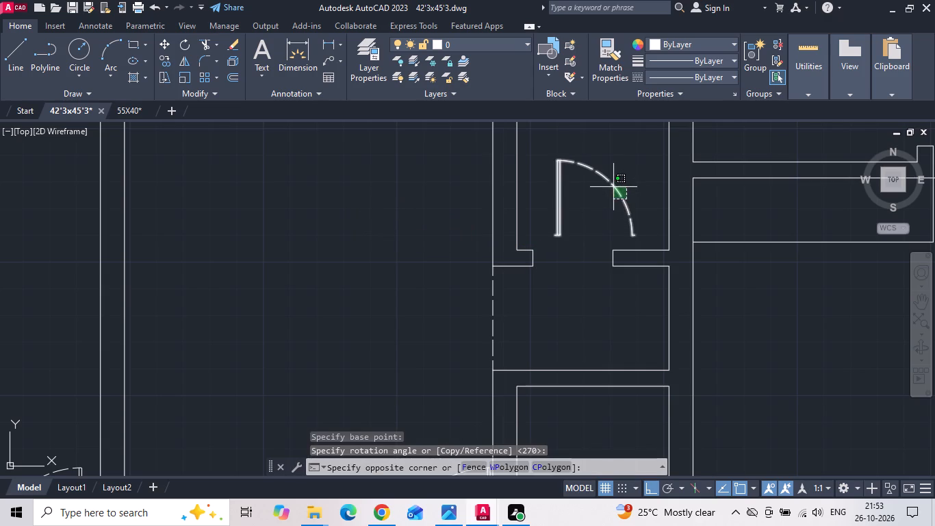
left_click(613, 187)
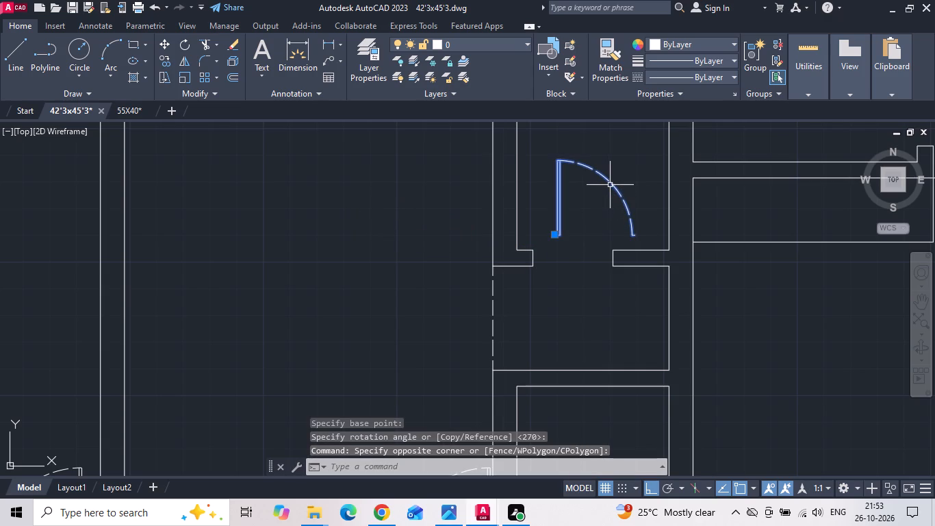
right_click(610, 185)
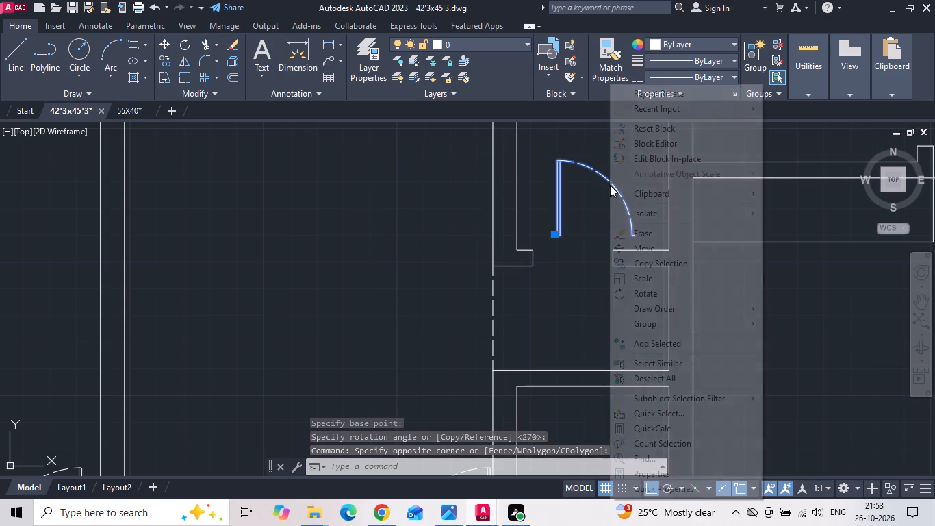
left_click(636, 253)
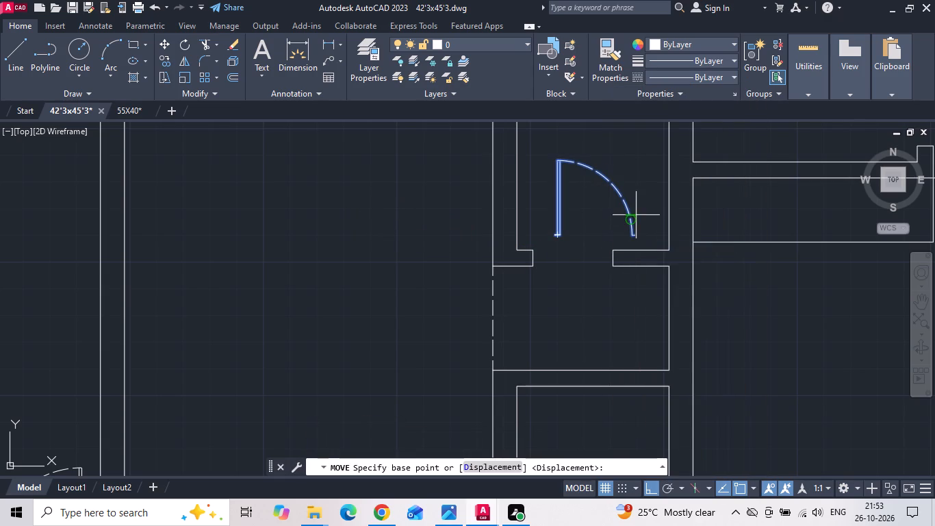
scroll(639, 203, "up", 3)
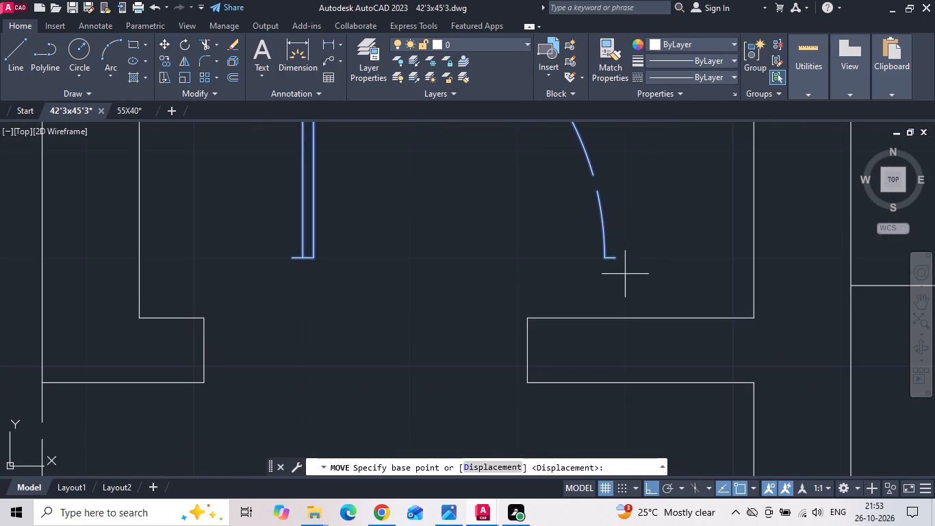
left_click(618, 255)
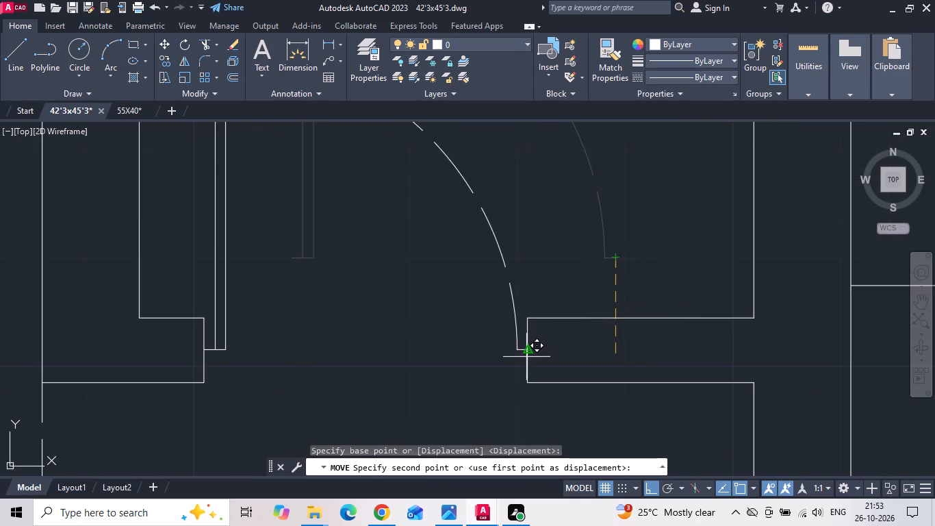
left_click(526, 350)
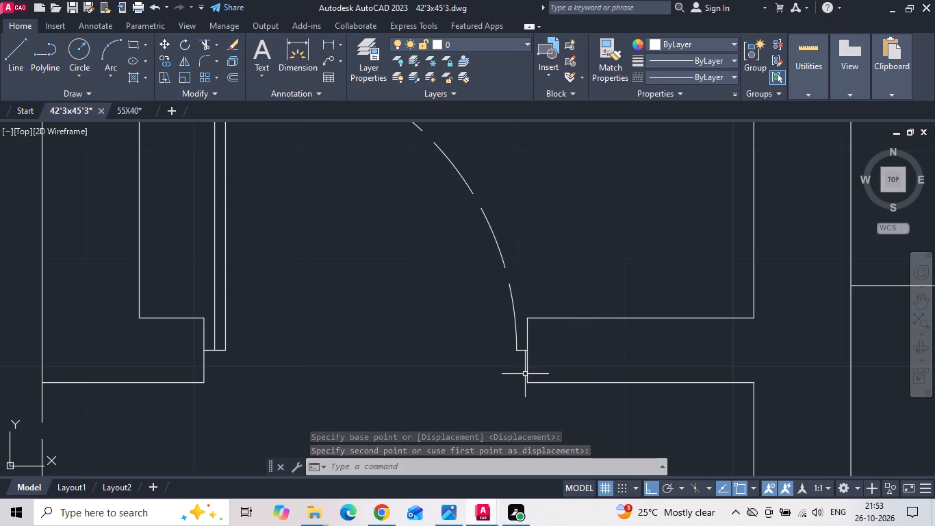
Copy the middle A-toilet's door block about 10'-3" east, over the wardrobe of the east bedroom.
scroll(464, 250, "down", 5)
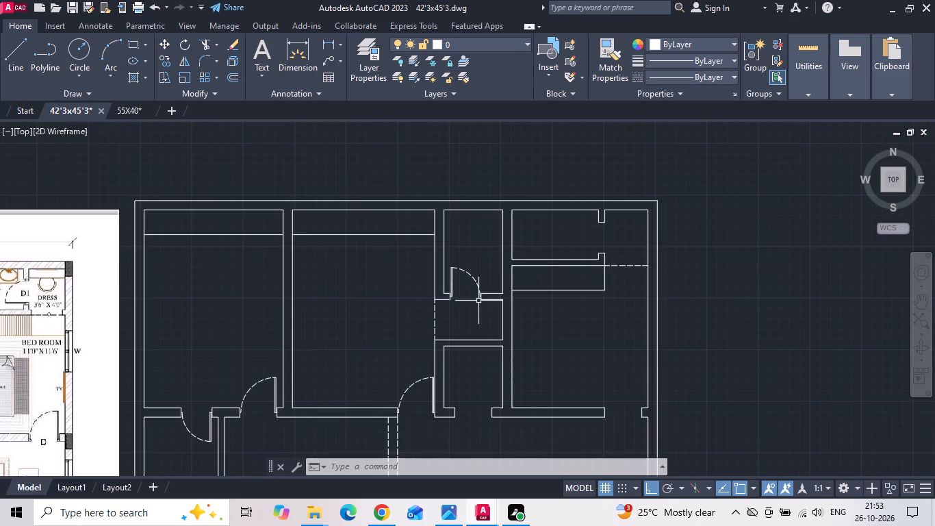
left_click(477, 288)
right_click(477, 288)
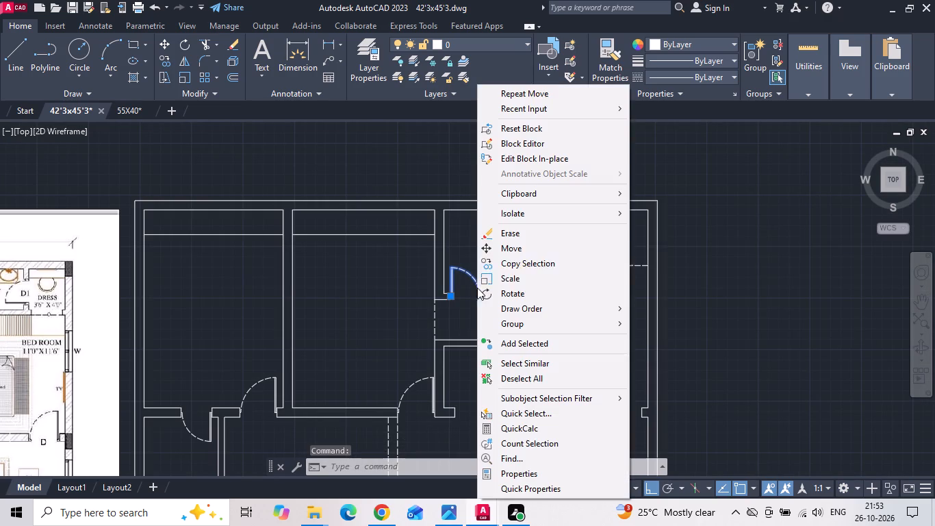
left_click(513, 258)
left_click_drag(470, 276, 482, 281)
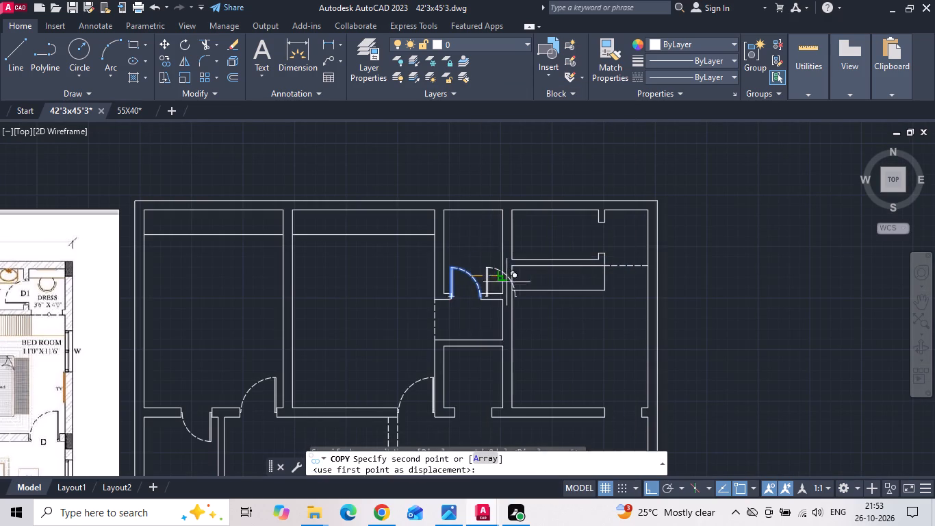
scroll(604, 289, "up", 2)
left_click(589, 357)
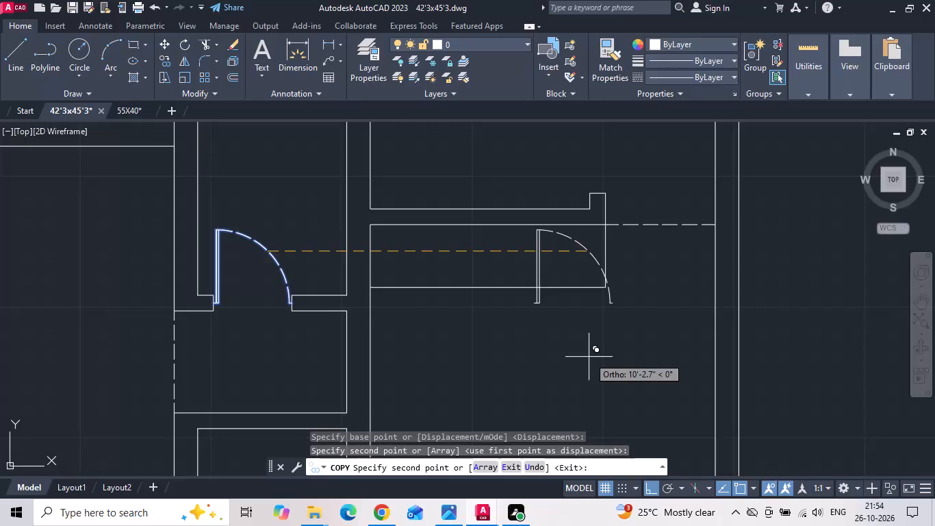
key("Escape")
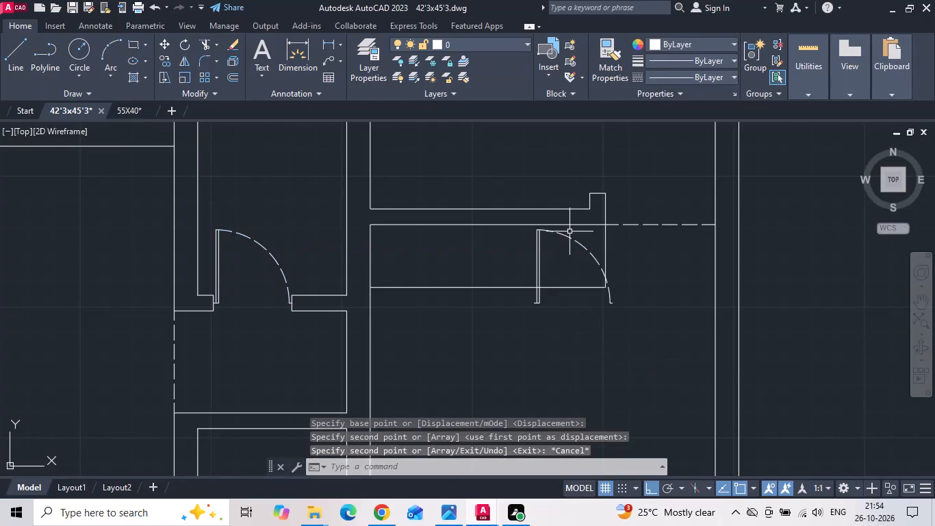
Rotate the door block copied over the east bedroom's wardrobe by 90° with ortho, so its leaf points west.
left_click(583, 243)
right_click(583, 243)
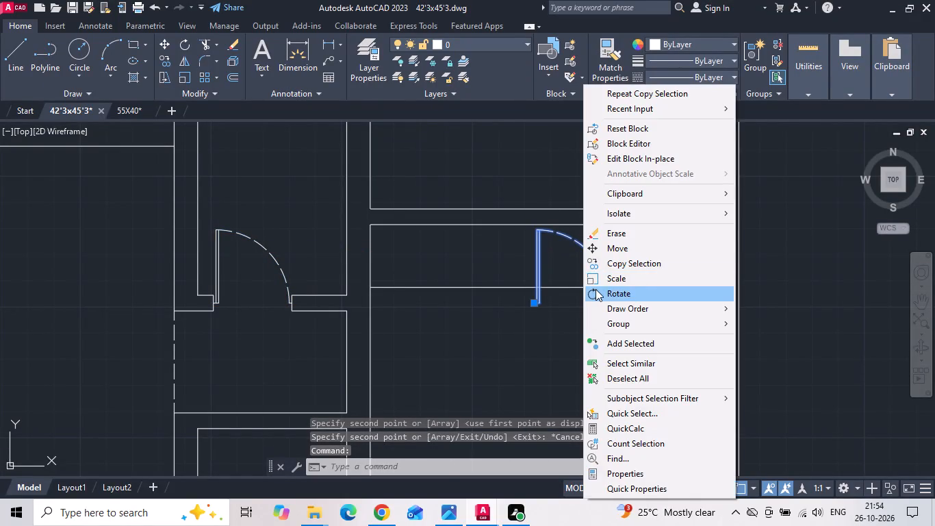
left_click(595, 289)
left_click_drag(551, 368, 557, 377)
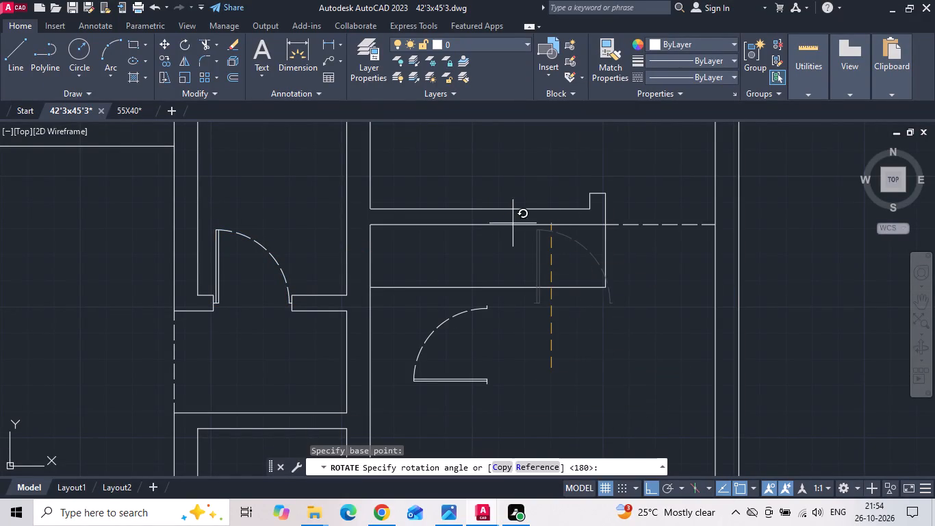
left_click(494, 170)
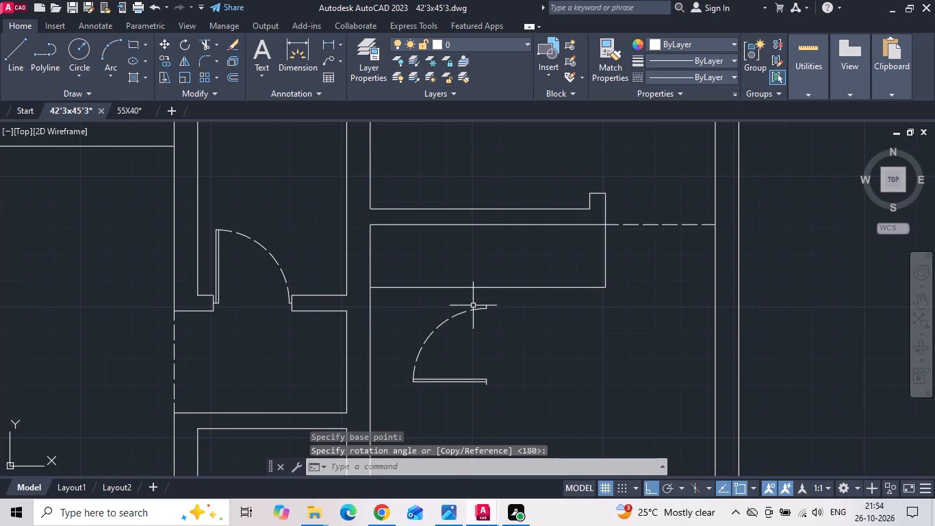
Move the rotated door block by its arc's end to the midpoint of the north jamb between the northeast A-toilet and the dress.
left_click(473, 305)
left_click(463, 318)
right_click(463, 318)
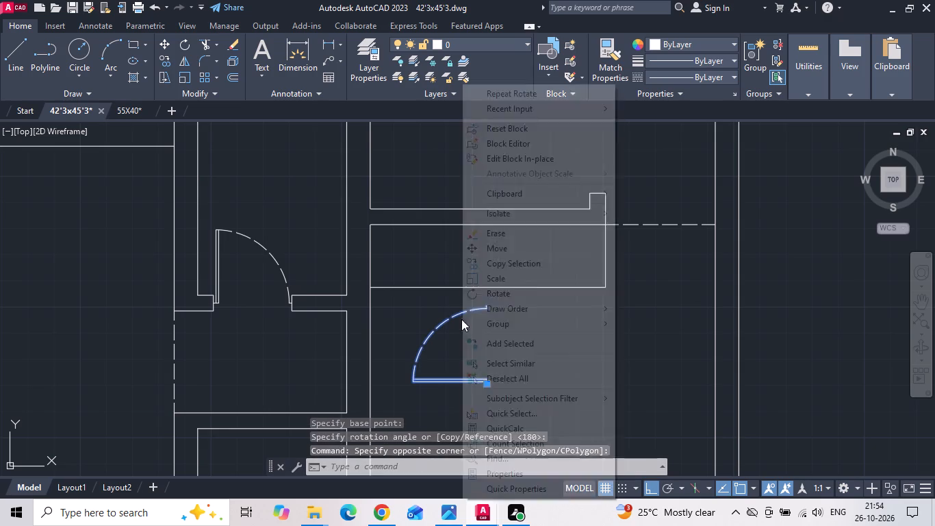
left_click(490, 249)
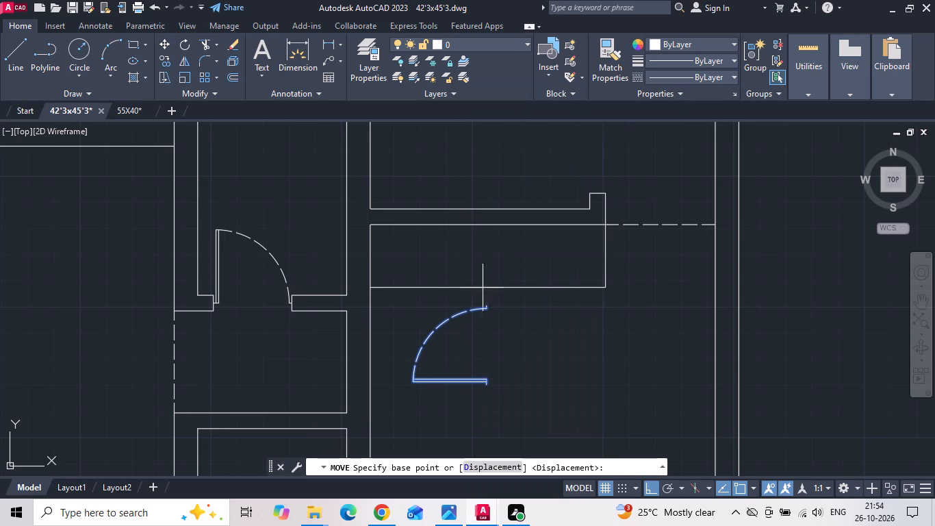
scroll(487, 298, "up", 4)
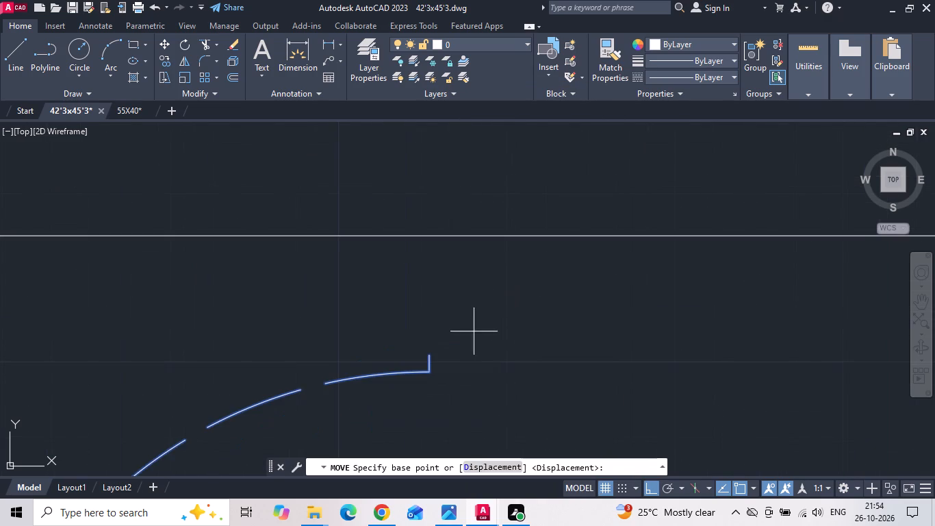
scroll(474, 331, "up", 1)
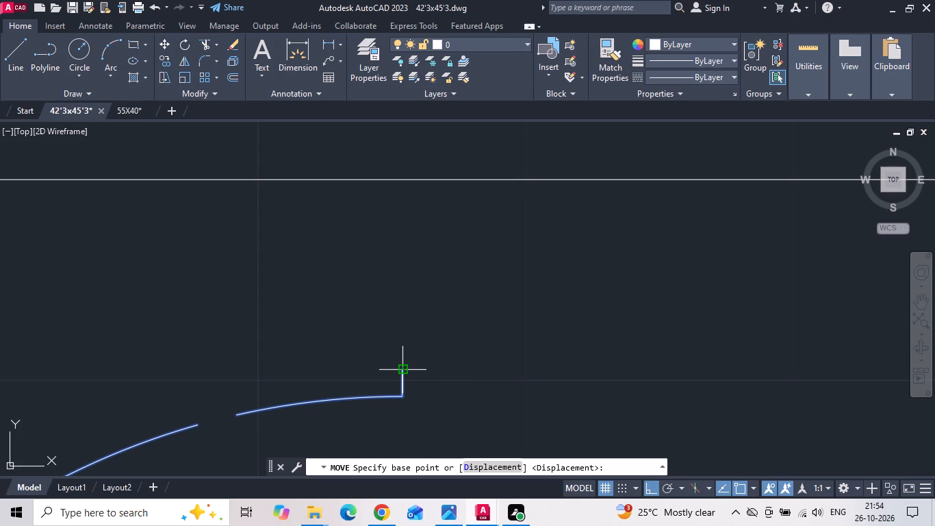
left_click(405, 370)
scroll(405, 373, "down", 4)
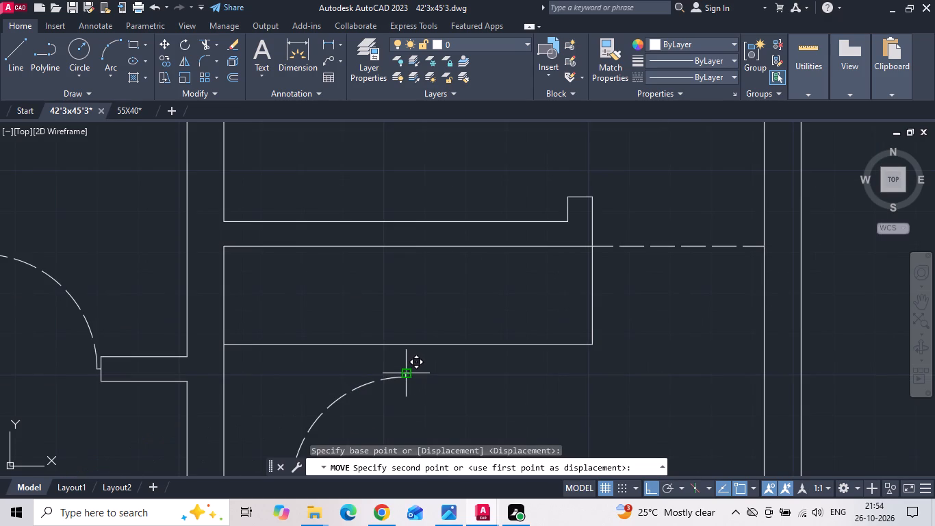
scroll(406, 374, "down", 1)
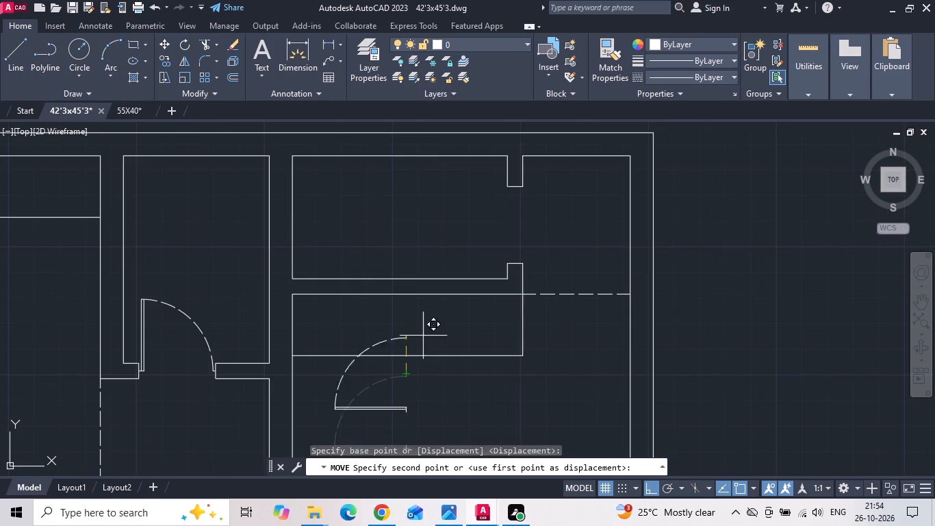
scroll(459, 225, "up", 1)
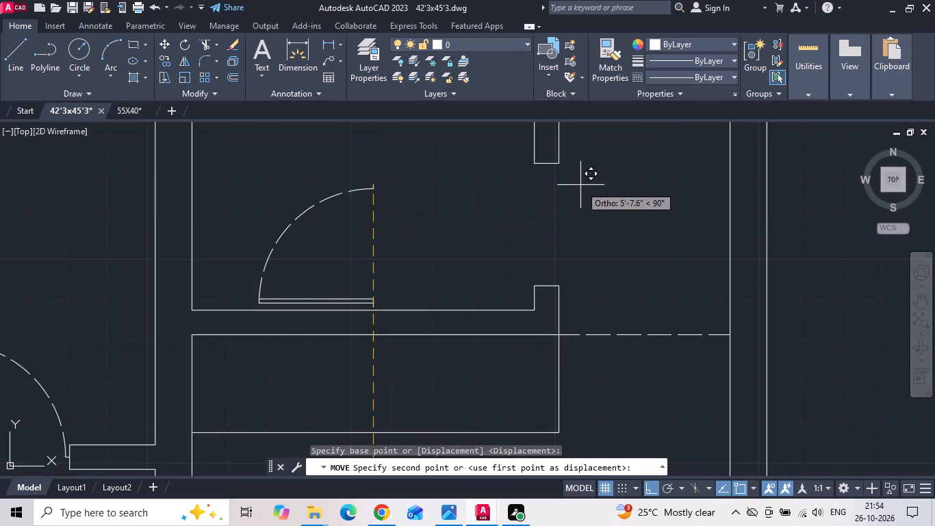
left_click(545, 166)
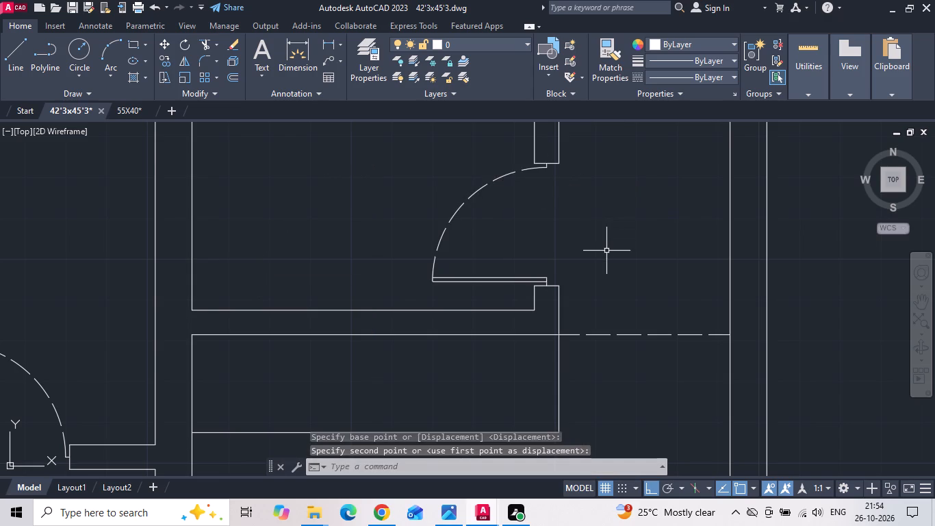
Copy the middle bedroom's door block by its arc's end to the midpoint of the east bedroom doorway's west jamb.
scroll(606, 251, "down", 1)
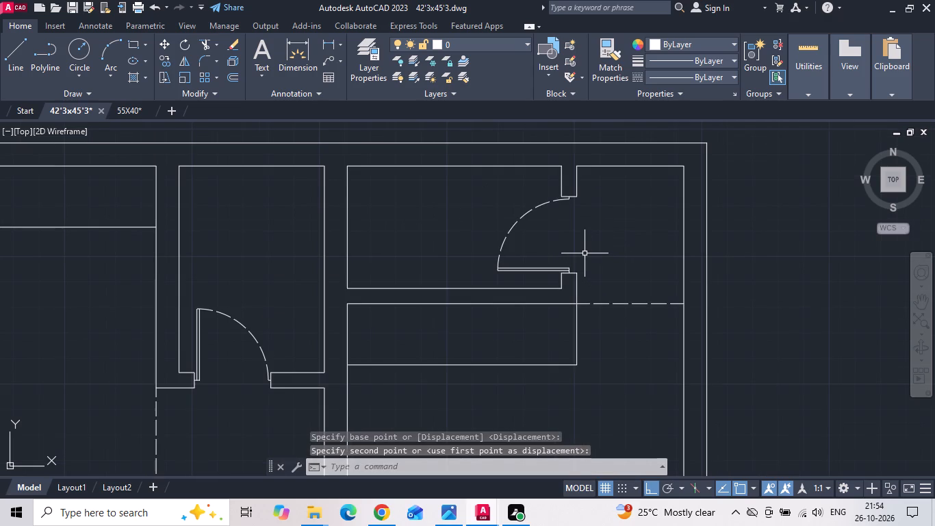
scroll(585, 253, "down", 3)
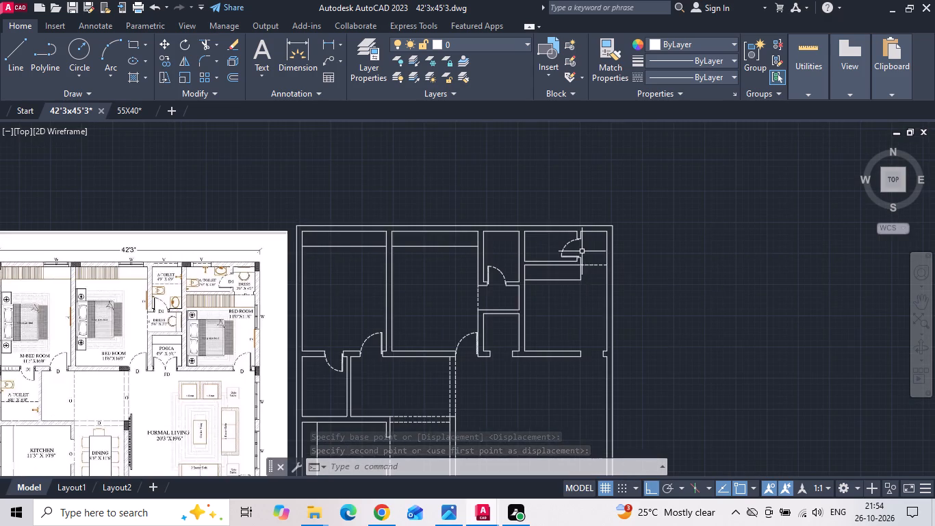
middle_click_drag(576, 285, 645, 221)
middle_click_drag(630, 264, 637, 258)
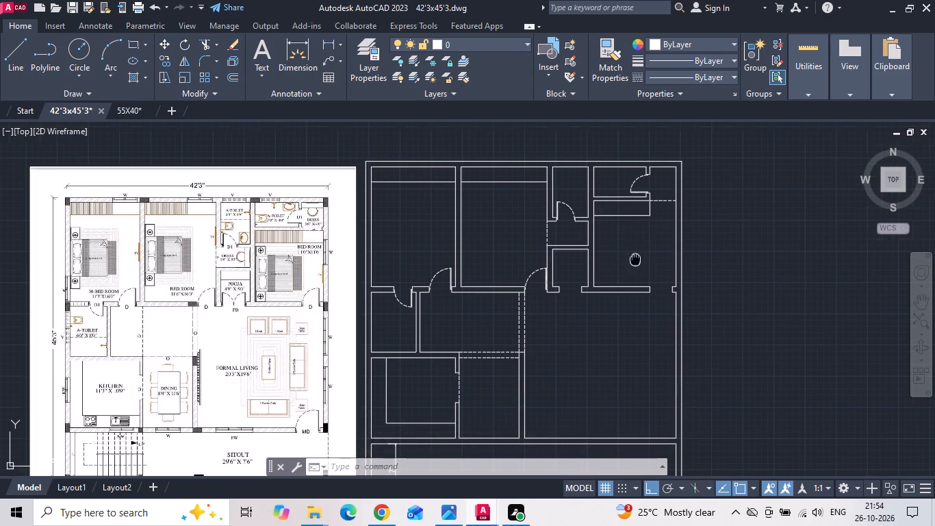
middle_click_drag(637, 258, 670, 223)
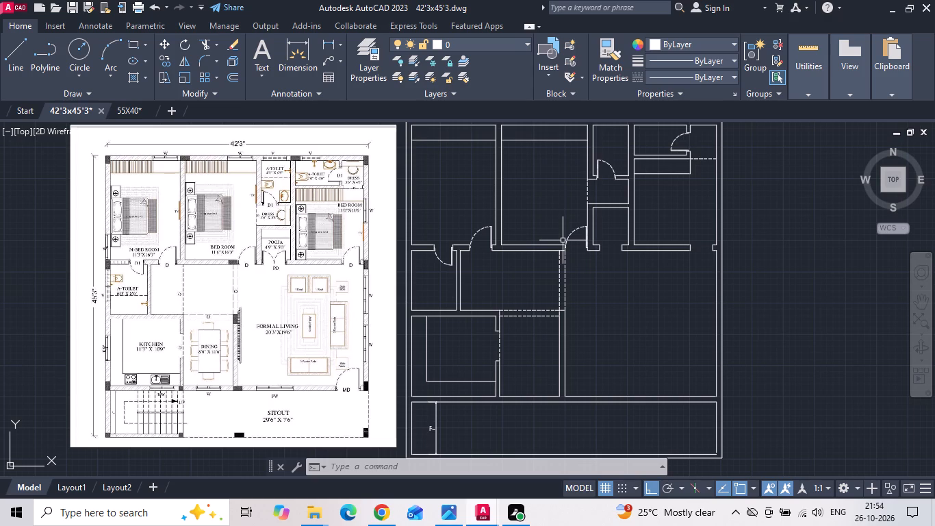
left_click(575, 231)
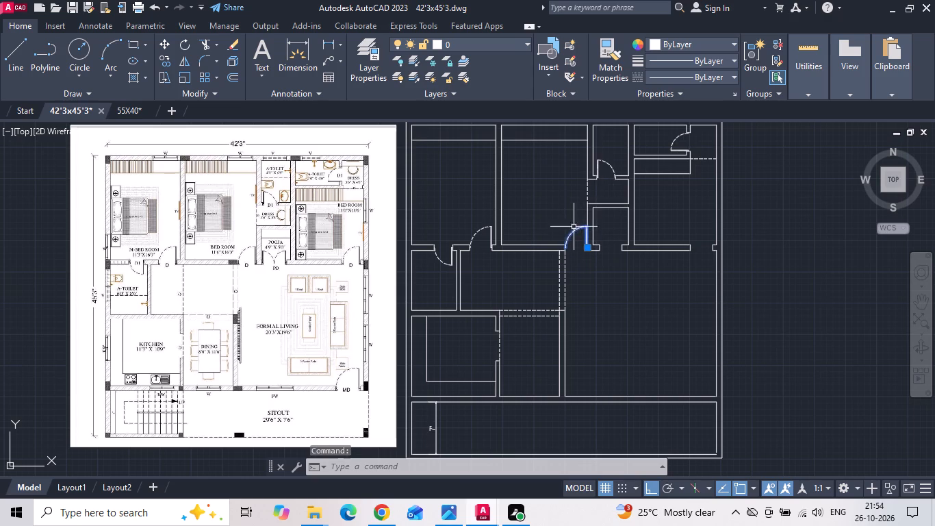
right_click(565, 199)
left_click(593, 260)
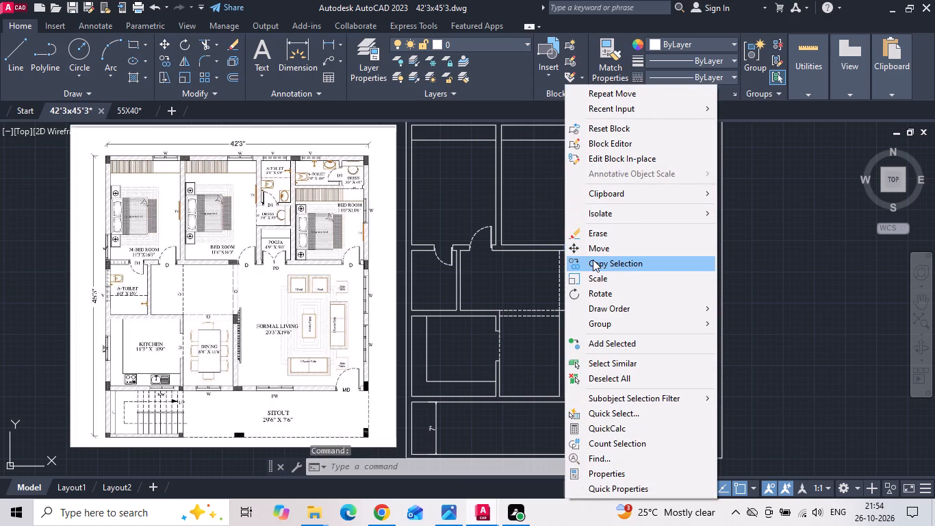
scroll(578, 243, "up", 2)
scroll(526, 258, "up", 5)
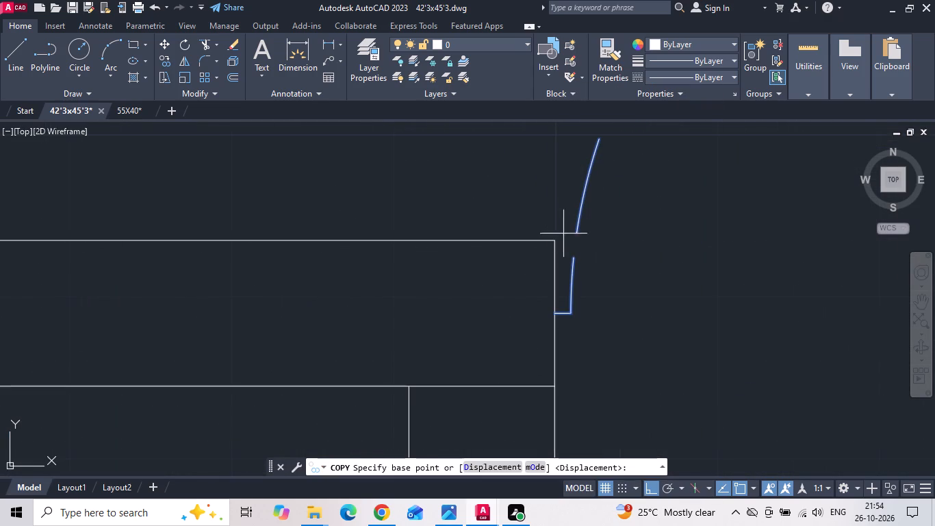
scroll(554, 314, "up", 3)
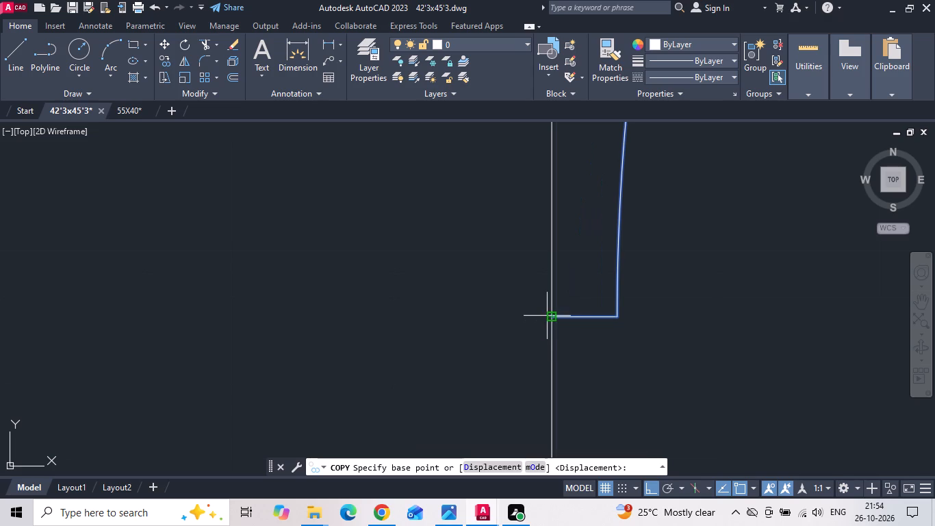
left_click(552, 317)
scroll(427, 293, "down", 6)
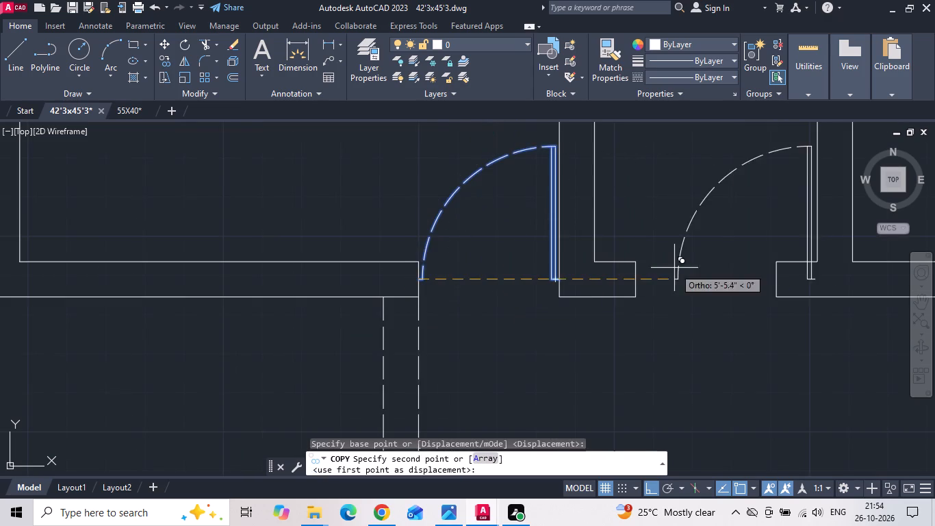
middle_click_drag(674, 268, 263, 269)
middle_click_drag(634, 266, 335, 253)
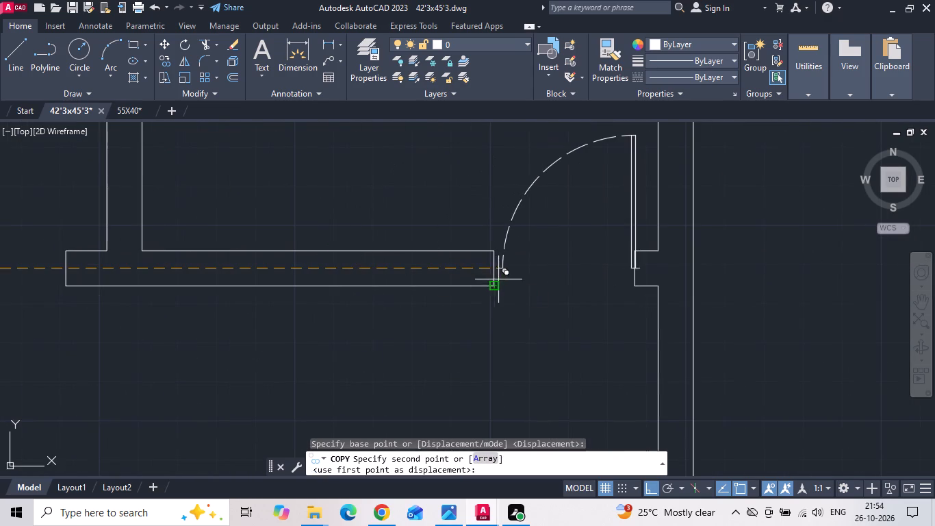
left_click(492, 273)
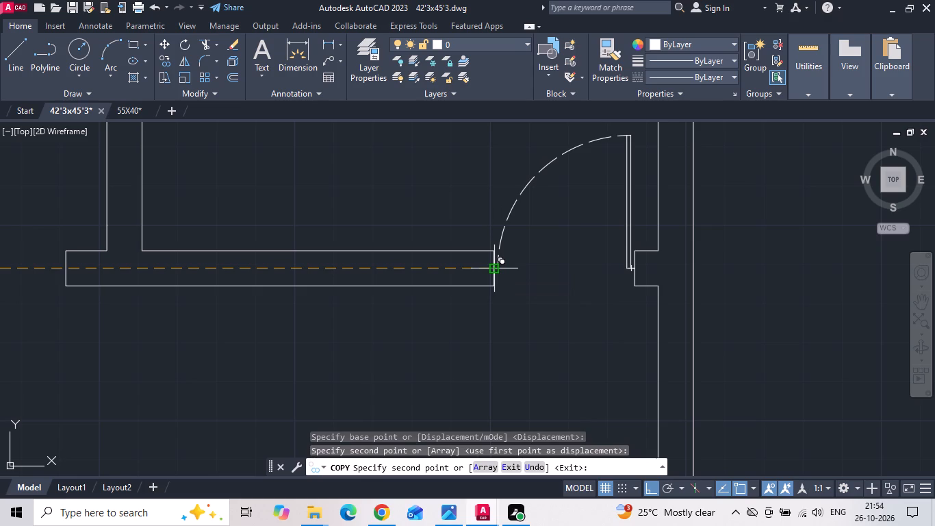
key("Escape")
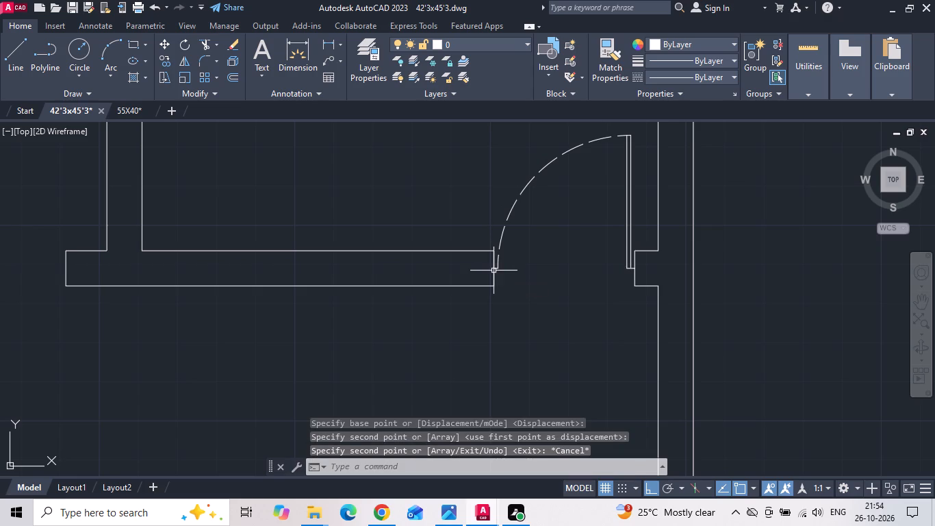
Save the drawing.
key("ctrl+s")
key("ctrl+s")
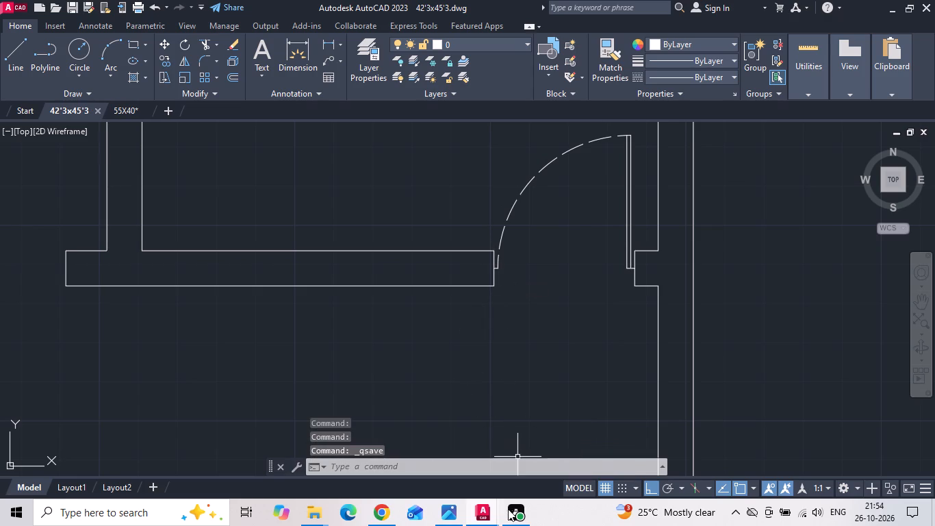
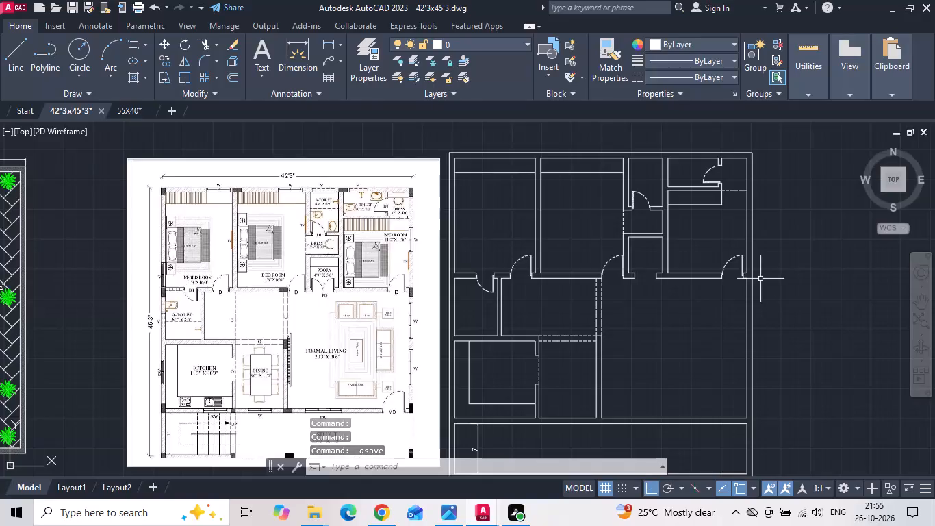
Copy the ground floor plan's pooja double-door block with ortho to just south of the new plan's pooja doorway.
scroll(750, 274, "down", 2)
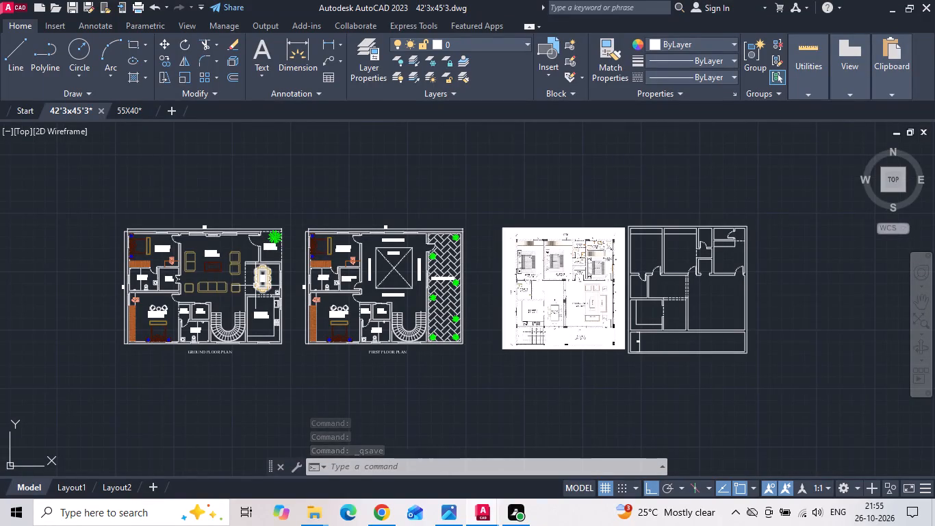
middle_click_drag(260, 286, 322, 285)
scroll(225, 268, "up", 1)
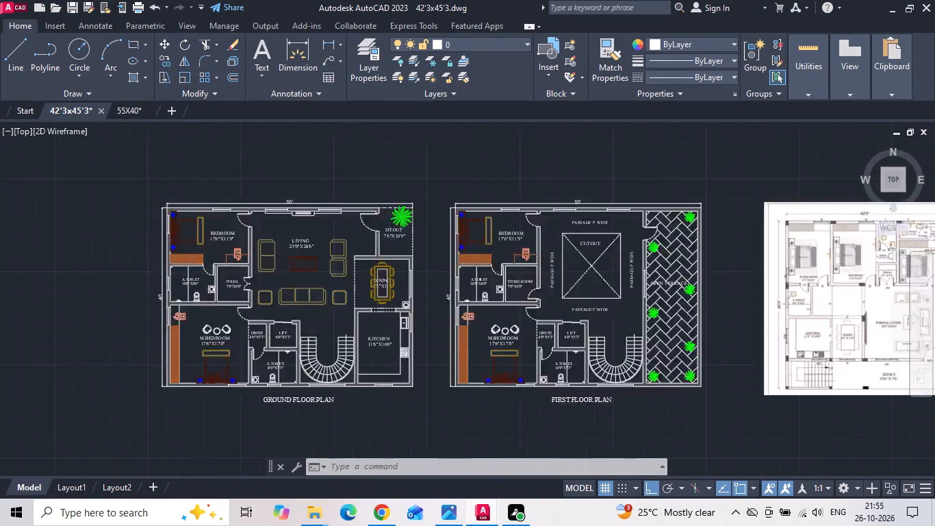
scroll(225, 268, "up", 2)
left_click(265, 291)
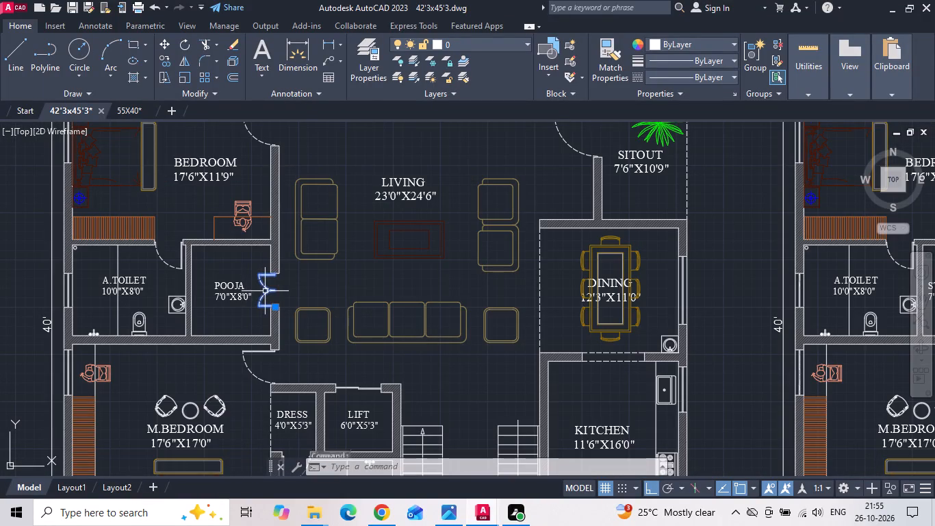
right_click(265, 291)
left_click(290, 258)
scroll(268, 268, "down", 2)
left_click_drag(299, 279, 355, 286)
middle_click_drag(780, 286, 290, 288)
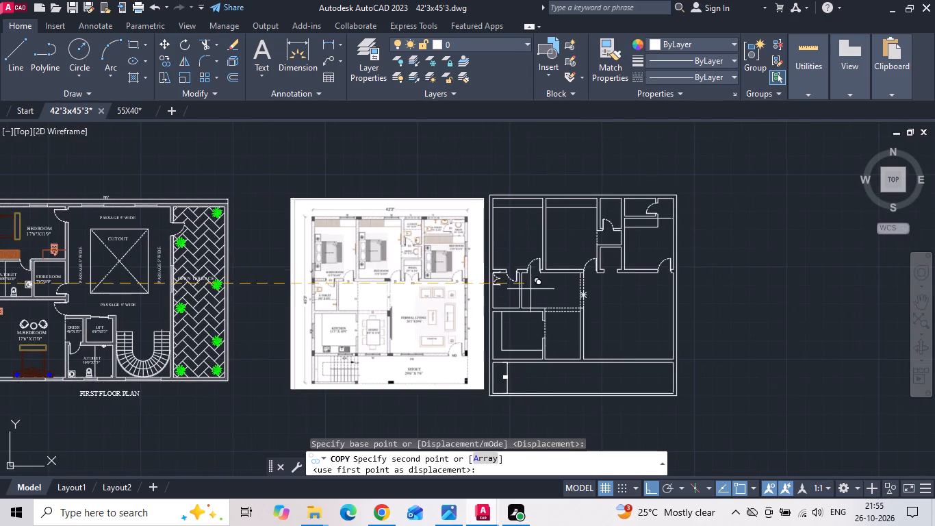
scroll(530, 289, "up", 2)
scroll(786, 288, "up", 2)
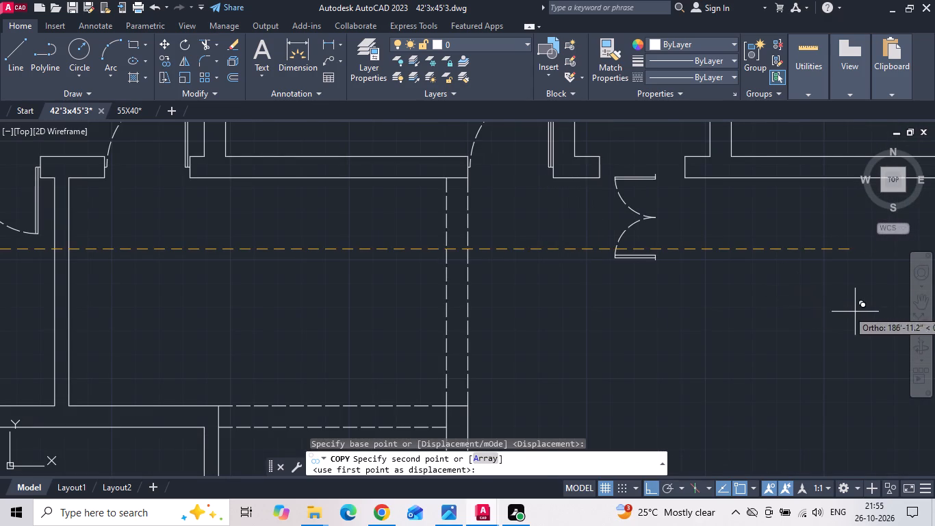
left_click(878, 315)
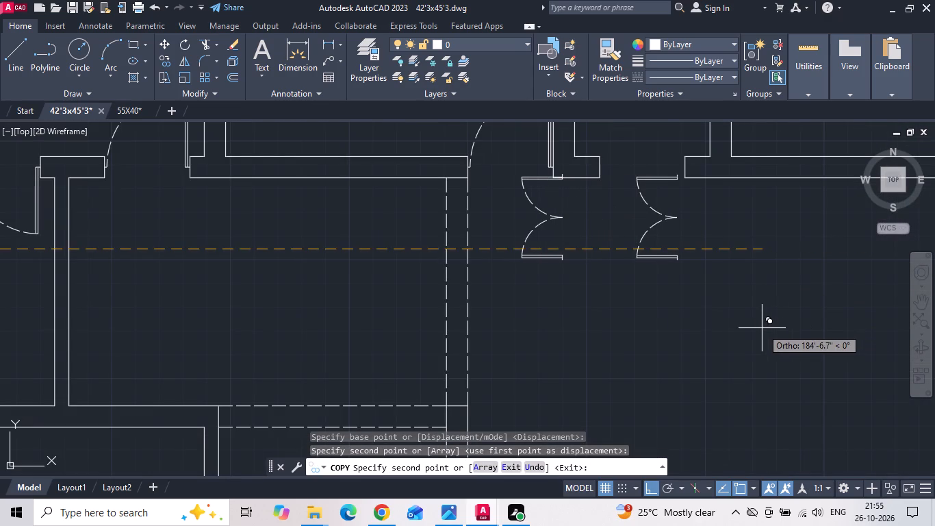
key("Escape")
Rotate the copied double-door block by 90° clockwise with ortho, so both leaves point north.
middle_click_drag(701, 223, 691, 274)
left_click_drag(673, 295, 660, 303)
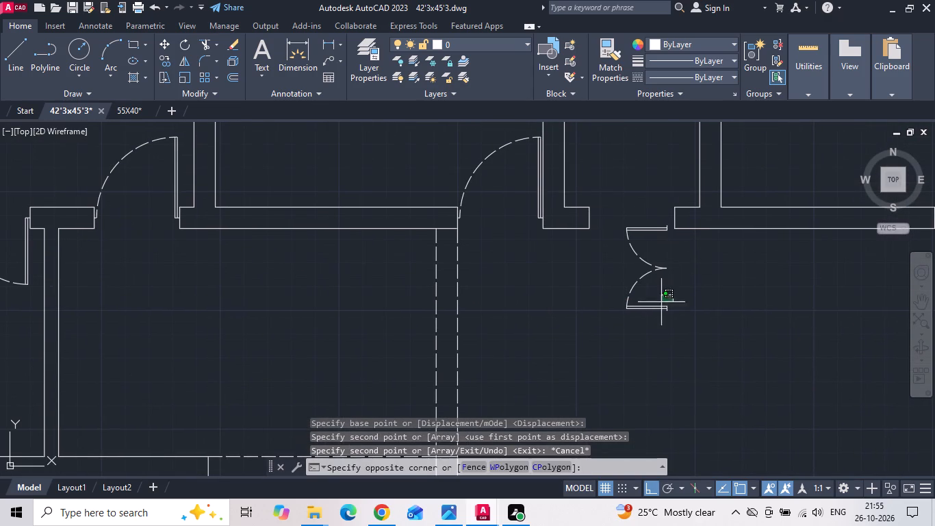
left_click_drag(660, 303, 644, 308)
left_click(622, 313)
right_click(617, 313)
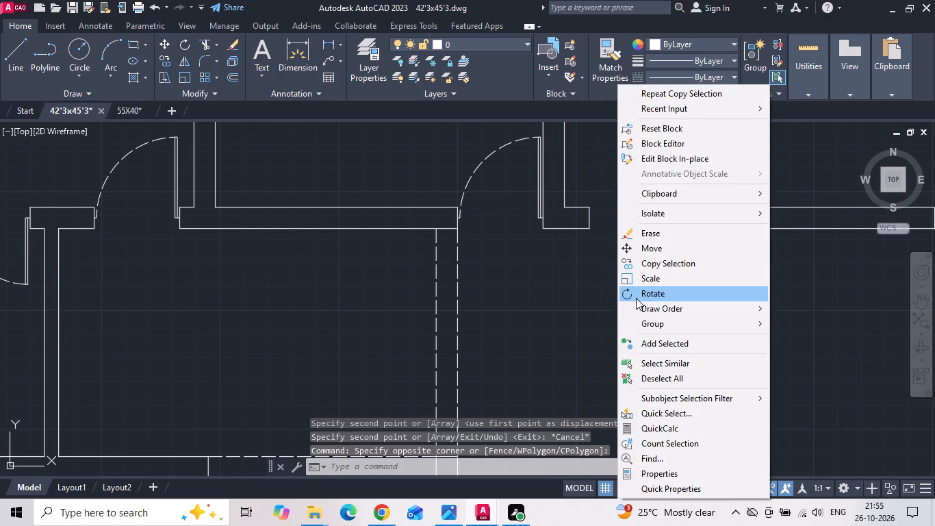
left_click(636, 298)
left_click(661, 279)
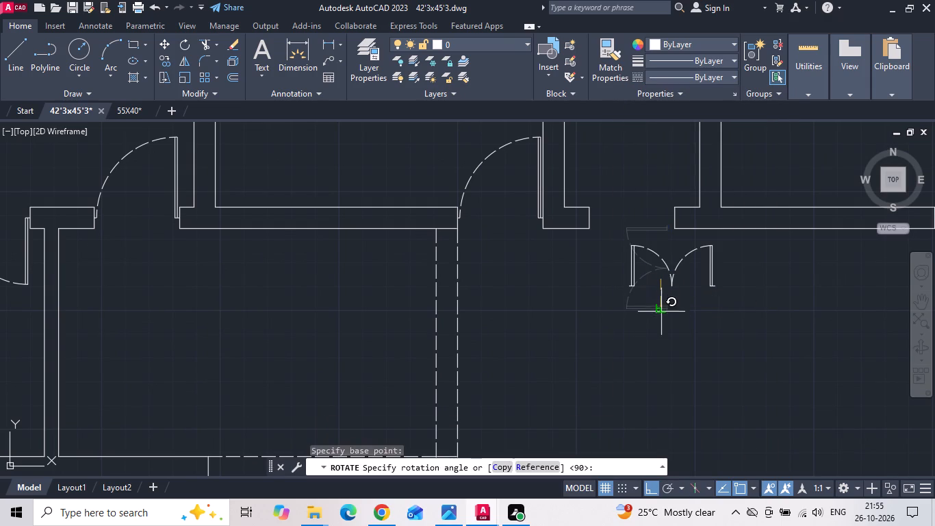
left_click(657, 379)
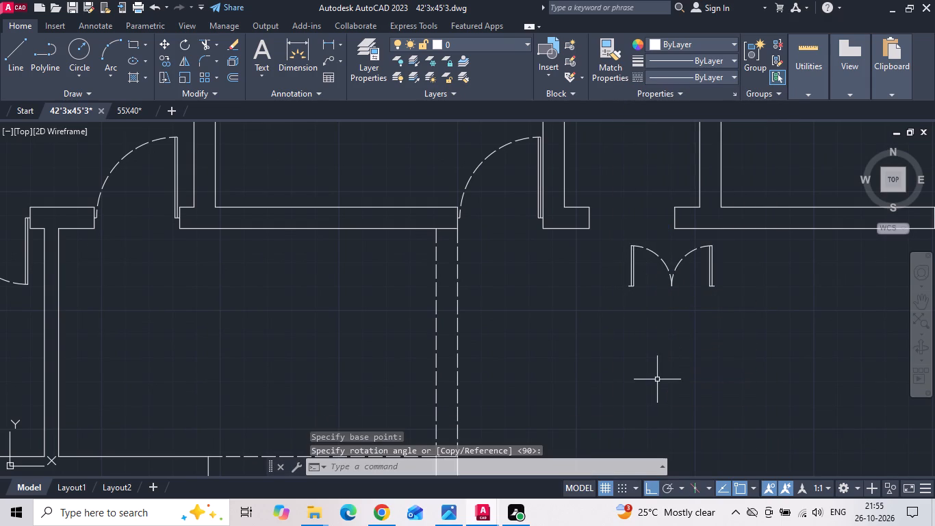
Move the rotated double door by its west end to the midpoint of the pooja doorway's west jamb.
left_click(646, 288)
left_click(603, 262)
right_click(603, 262)
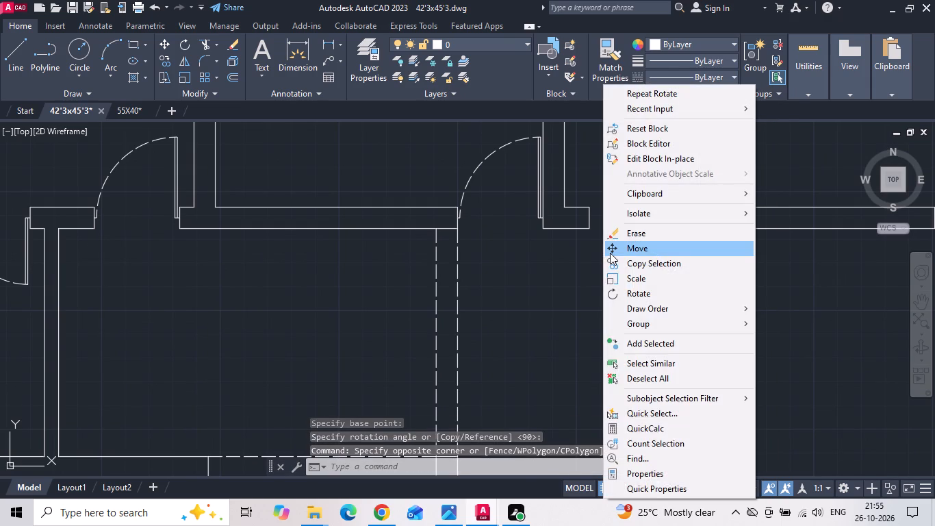
left_click(610, 253)
scroll(619, 269, "up", 3)
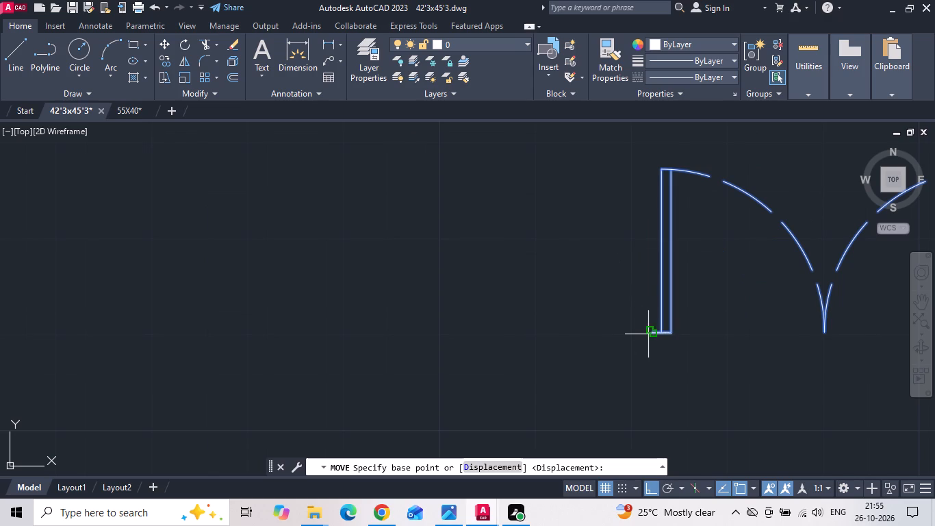
scroll(654, 339, "up", 3)
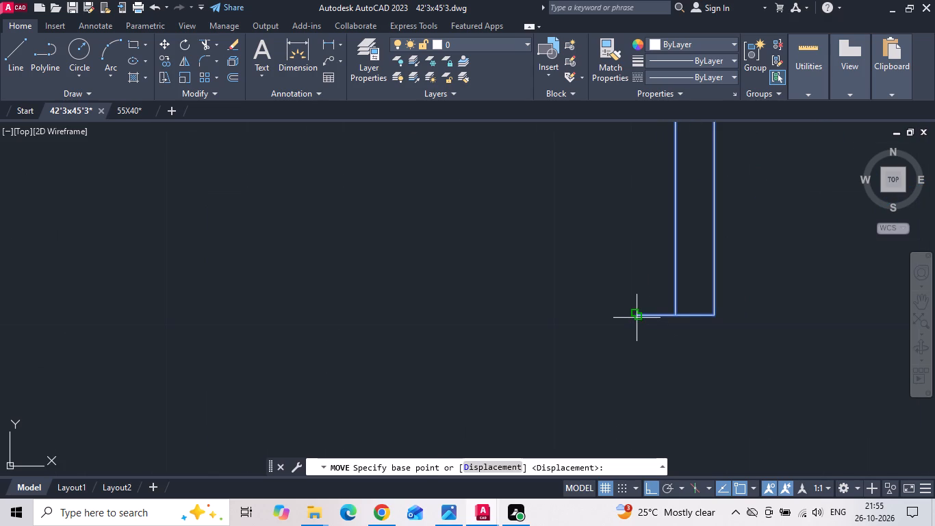
left_click(635, 316)
scroll(641, 326, "down", 5)
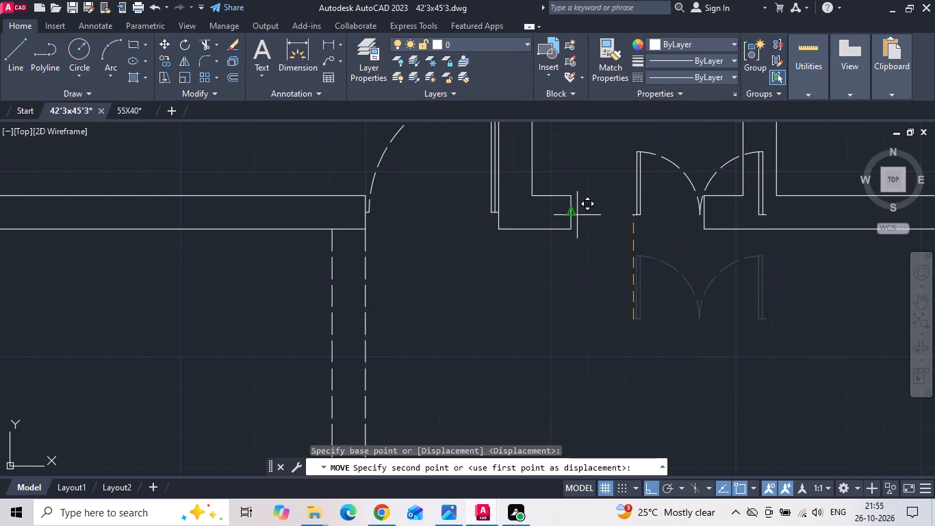
left_click(577, 214)
Offset the inner line of the formal living room's east wall 6" to the west.
scroll(611, 259, "down", 2)
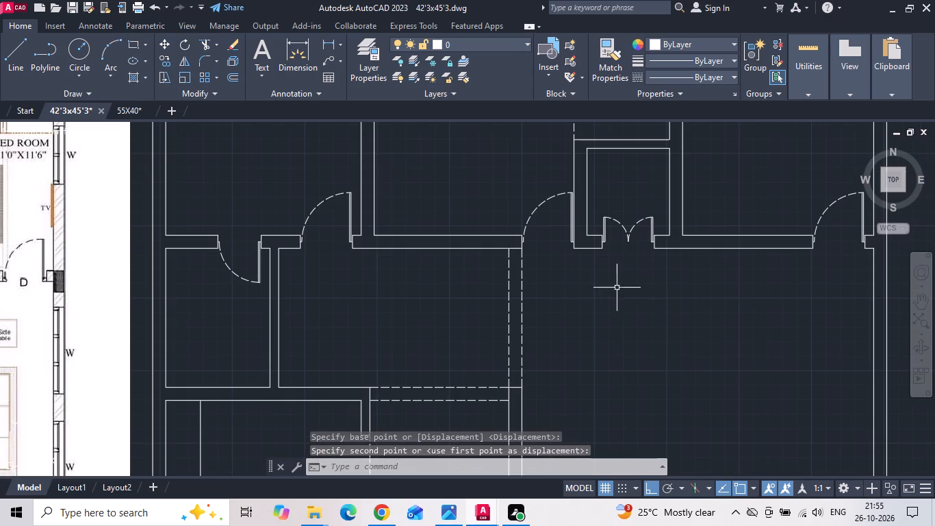
scroll(622, 262, "down", 2)
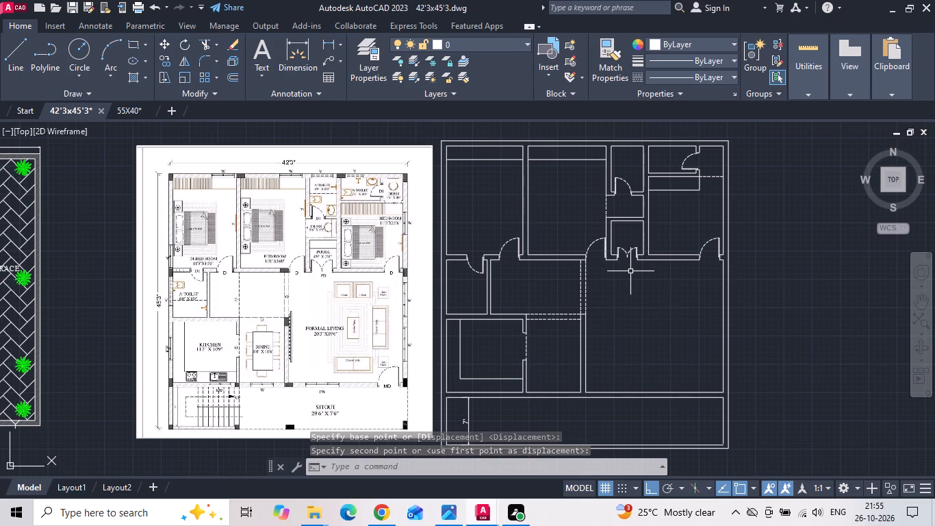
middle_click_drag(633, 308, 693, 284)
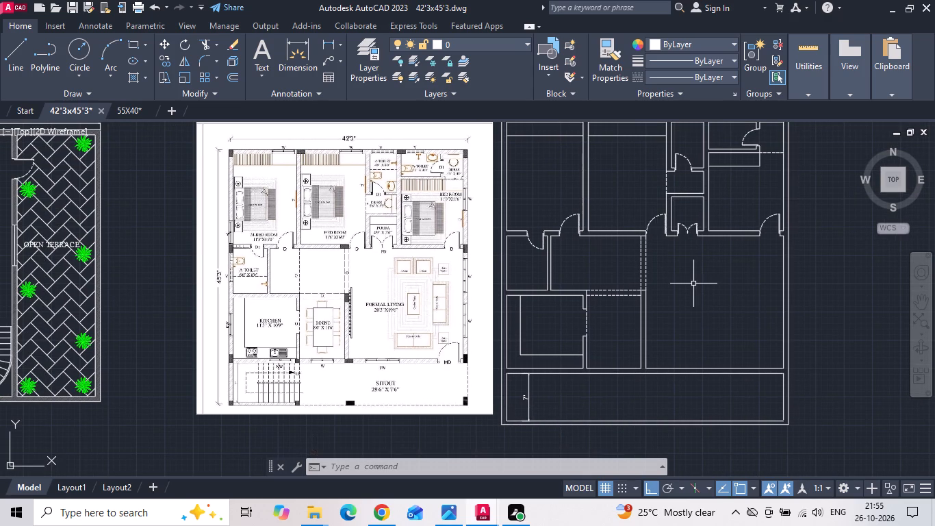
scroll(778, 376, "up", 2)
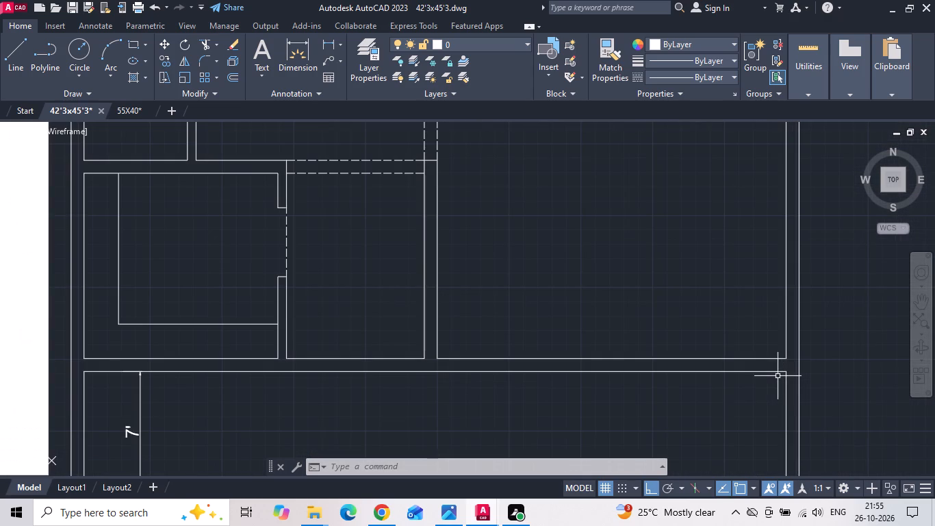
key("o")
key("Return")
key("6")
key("Return")
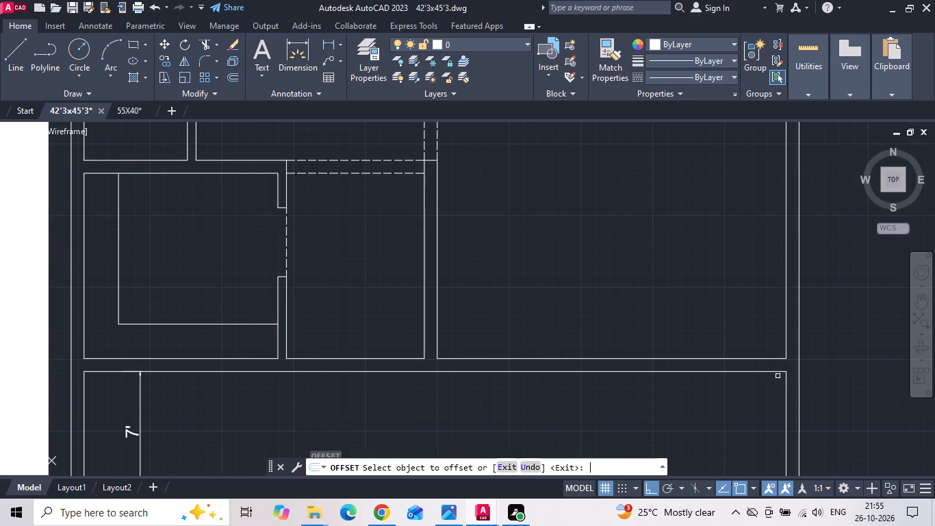
left_click(786, 338)
left_click(732, 349)
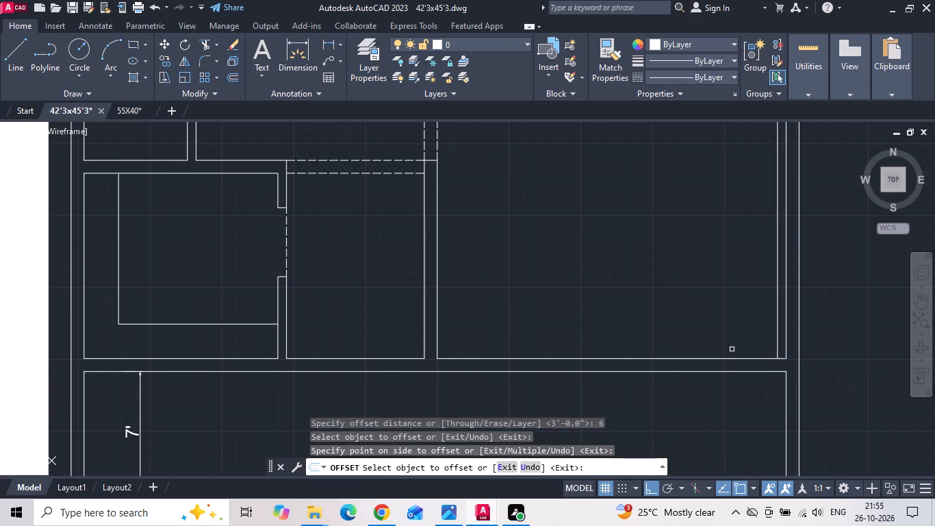
key("Escape")
Extend the offset line across the living room's south wall and trim its part inside the room, leaving the main door jamb.
type("ex")
key("space")
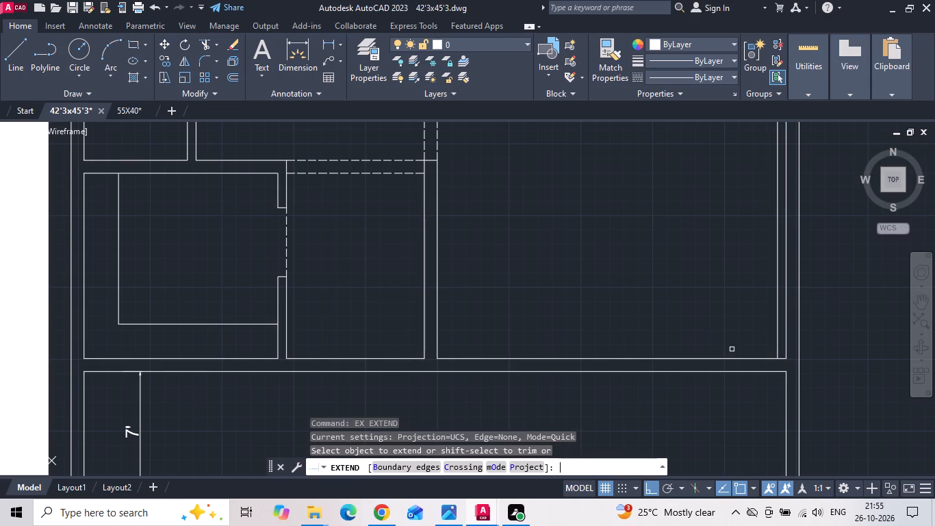
left_click(777, 355)
key("Escape")
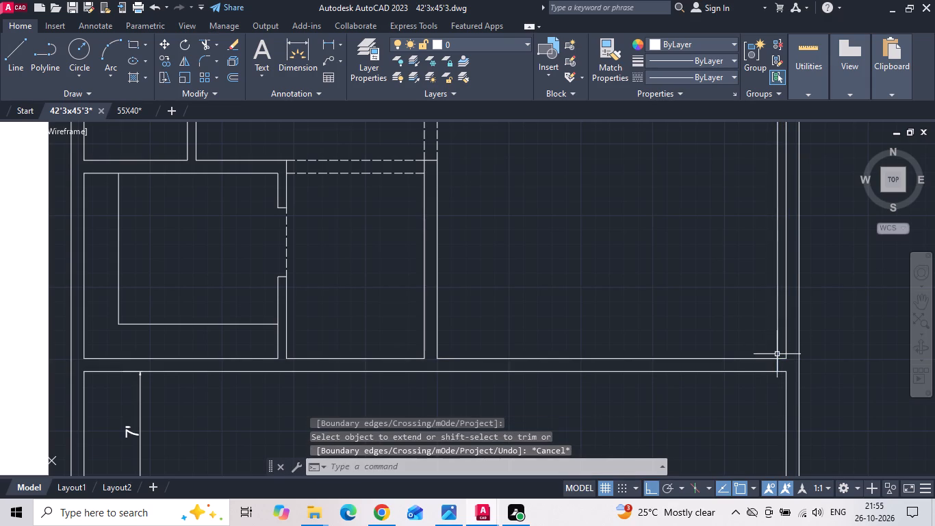
key("t")
key("r")
key("space")
left_click(779, 331)
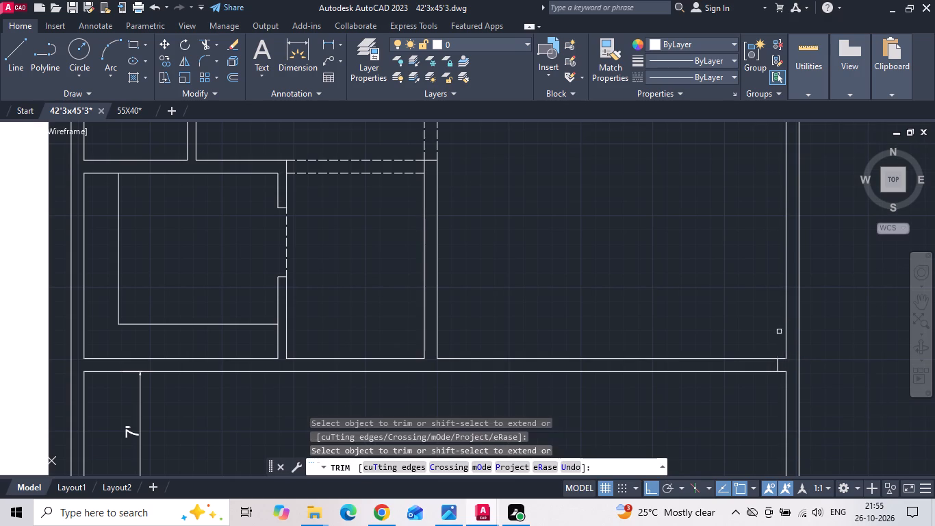
scroll(779, 331, "down", 4)
key("Escape")
Copy the ground floor plan's main door block at the sitout with ortho to the new plan's northeast rooms.
scroll(287, 288, "up", 2)
middle_click_drag(296, 292, 319, 301)
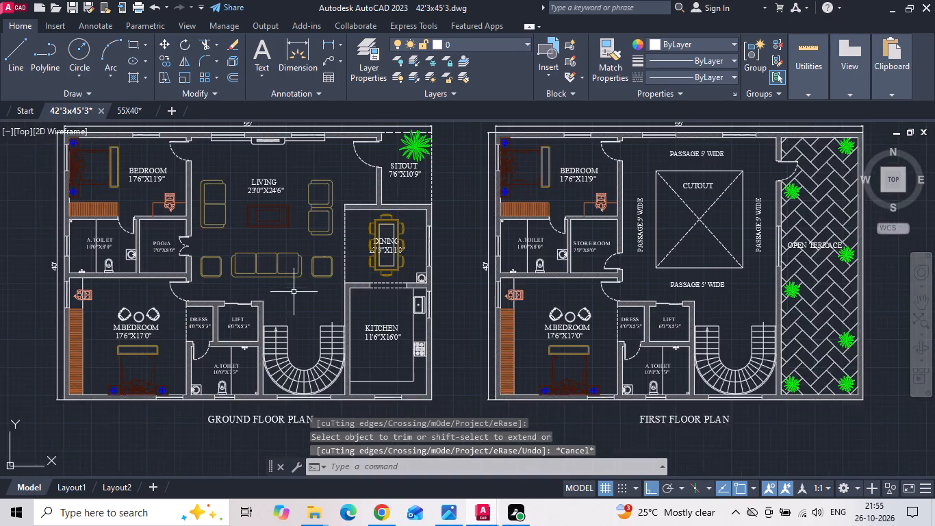
middle_click_drag(319, 301, 347, 336)
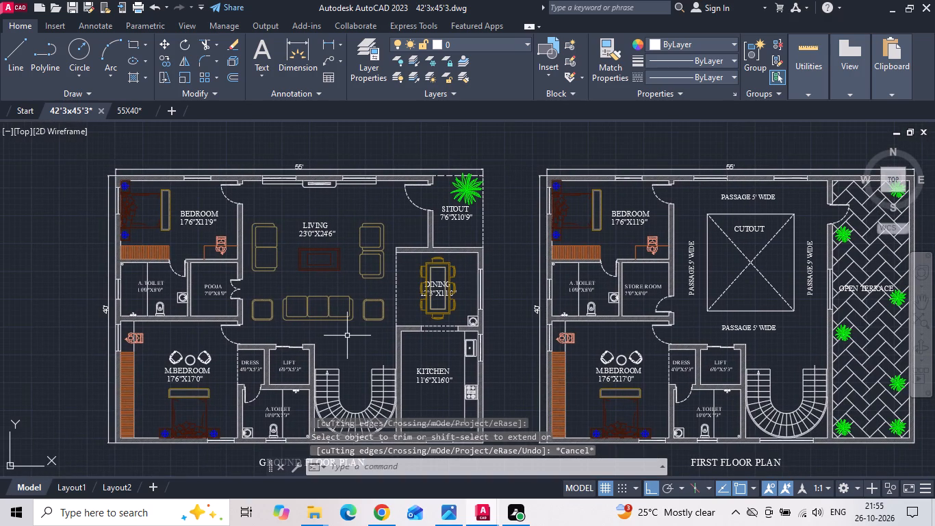
scroll(347, 336, "down", 2)
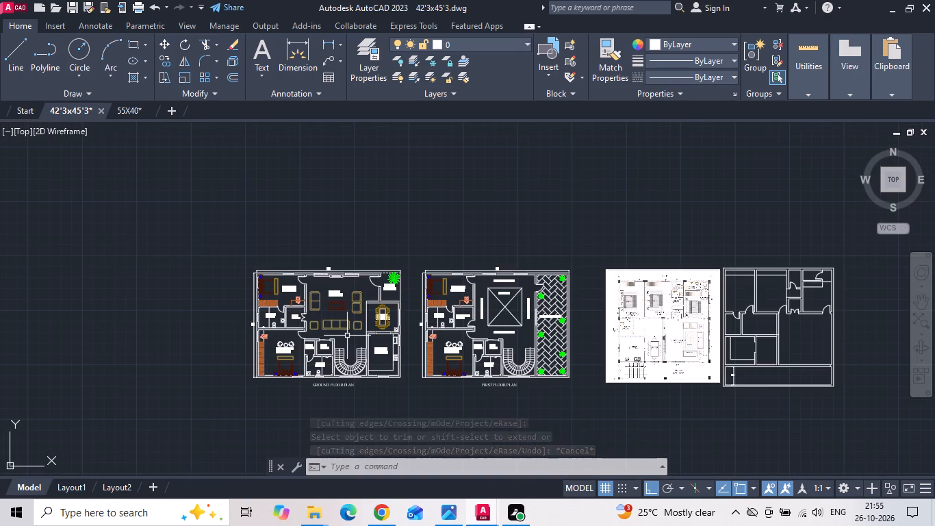
scroll(355, 292, "up", 4)
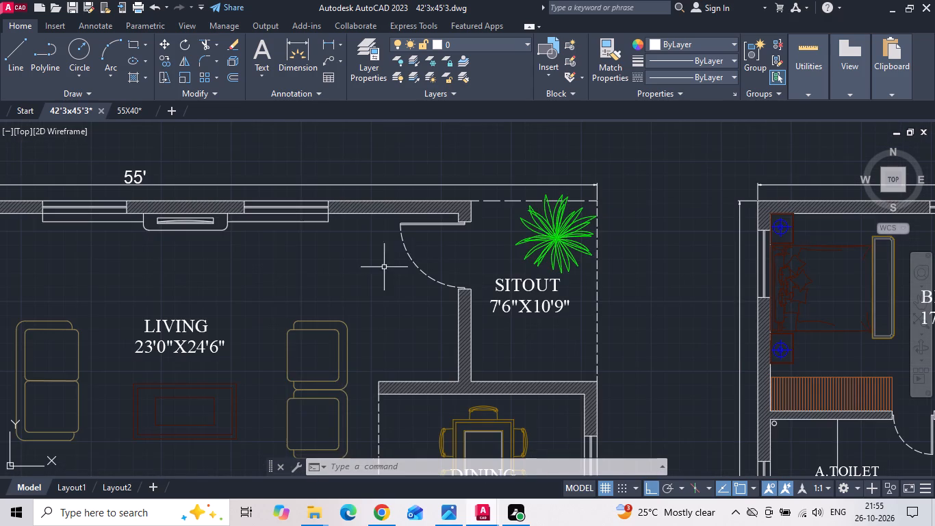
left_click(414, 251)
left_click(396, 264)
right_click(396, 264)
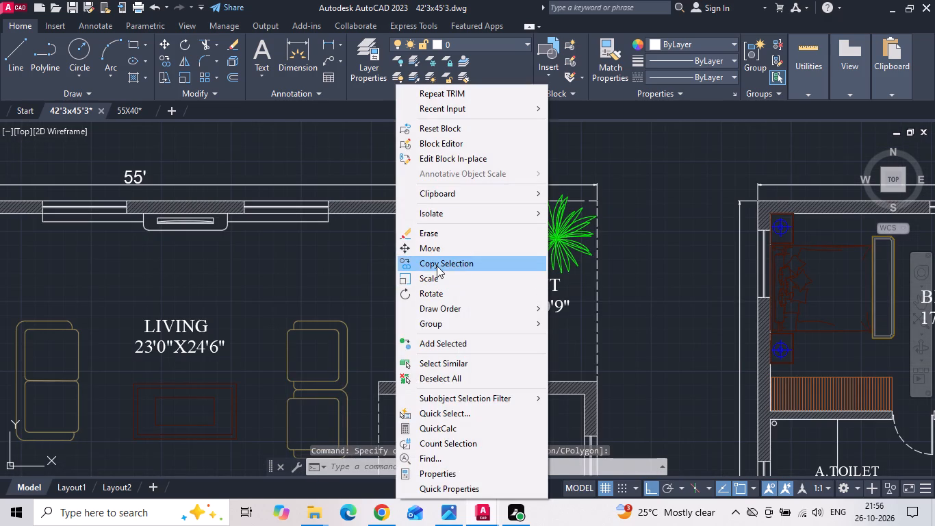
left_click(437, 266)
scroll(444, 223, "up", 5)
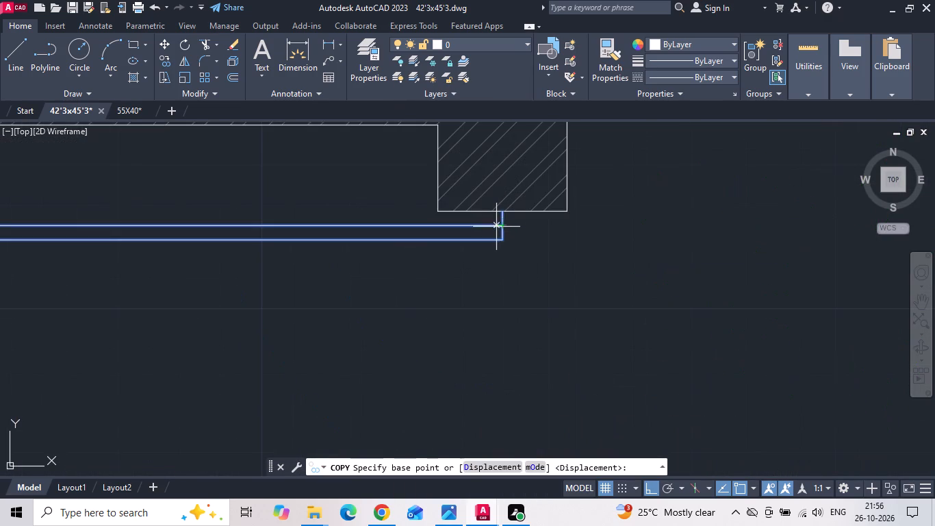
left_click(500, 210)
scroll(452, 236, "down", 5)
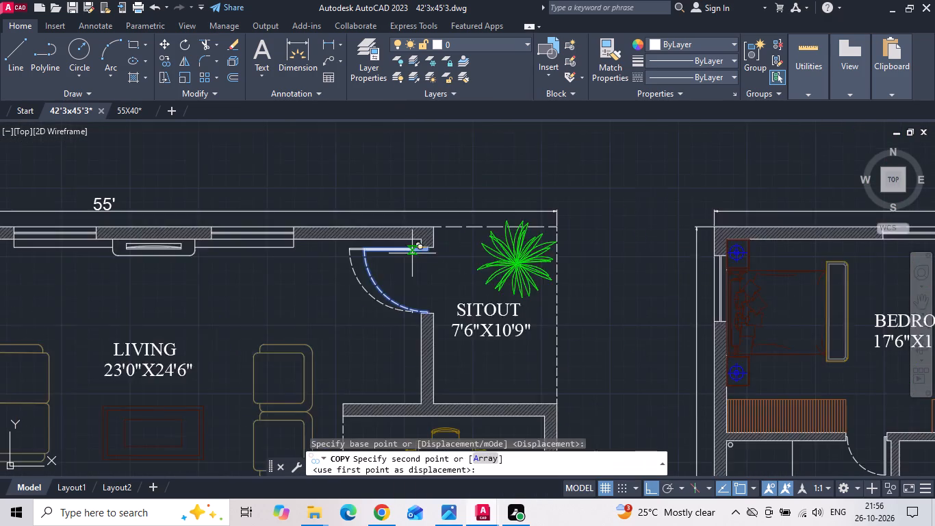
scroll(412, 253, "down", 5)
middle_click_drag(681, 307, 649, 307)
scroll(644, 304, "up", 2)
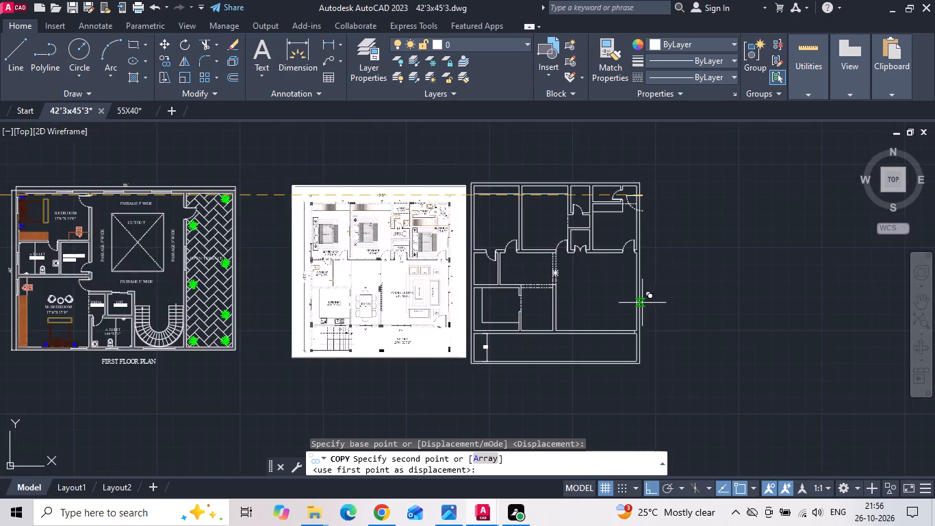
scroll(639, 308, "up", 2)
left_click(617, 321)
scroll(615, 321, "down", 2)
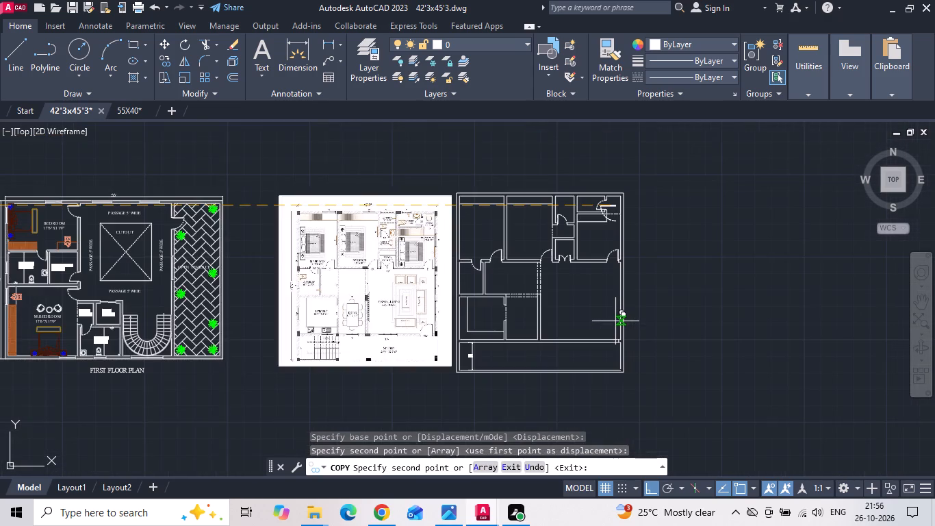
key("Escape")
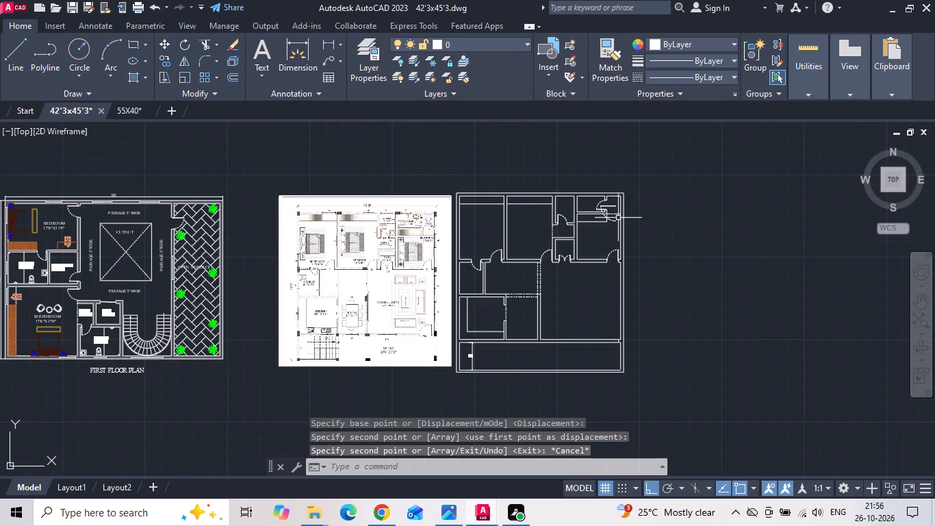
Move the copied main door block straight south with ortho into the living room, near its southeast corner.
left_click(612, 221)
right_click(612, 221)
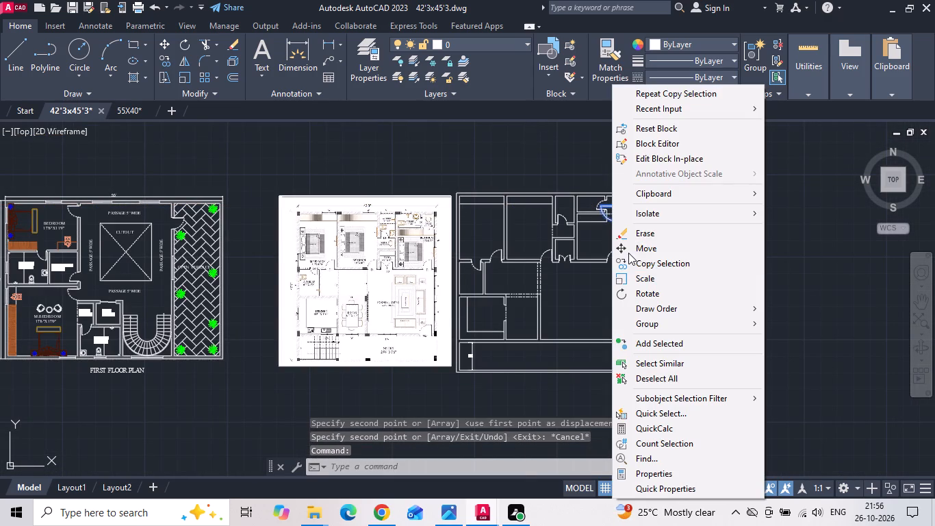
left_click(628, 253)
left_click_drag(617, 224, 600, 253)
scroll(595, 324, "up", 3)
left_click(594, 333)
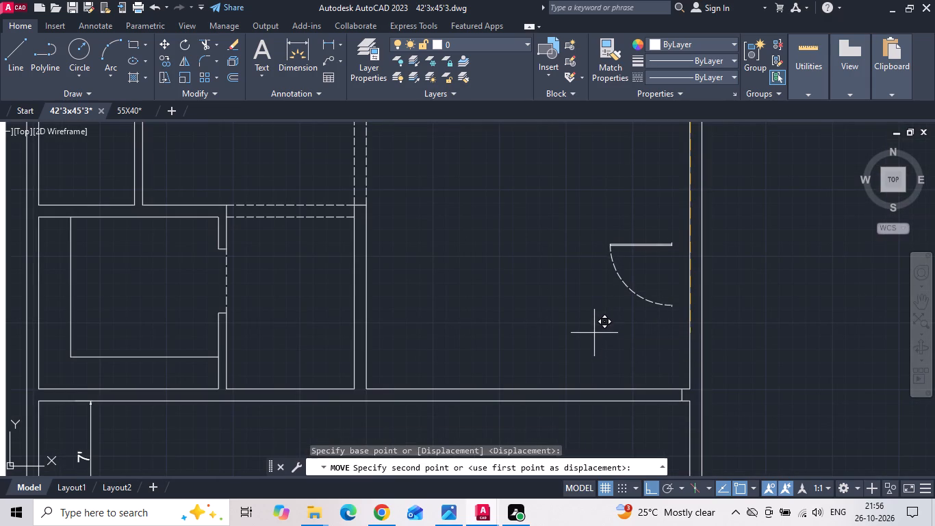
Rotate the main door block in the formal living room by 270° with ortho.
key("Escape")
left_click_drag(628, 263, 578, 293)
left_click(574, 295)
right_click(572, 295)
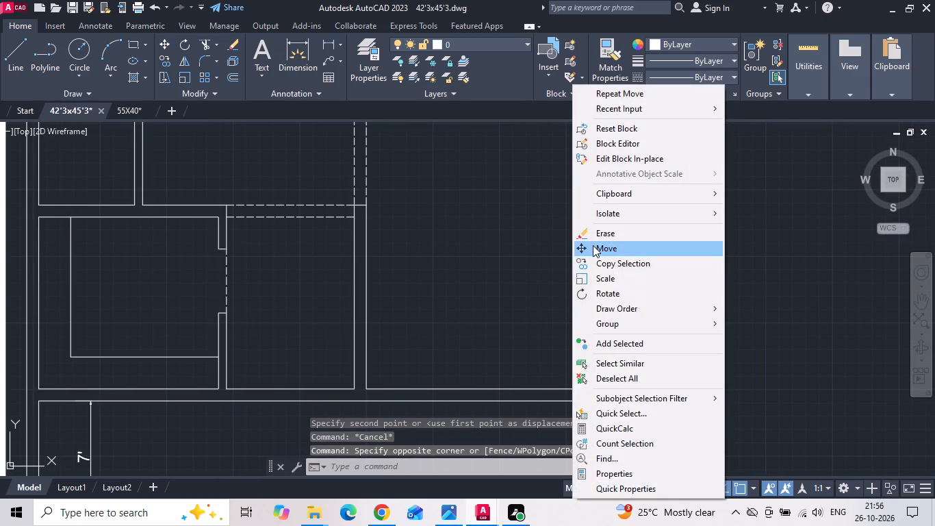
left_click(602, 290)
left_click(604, 280)
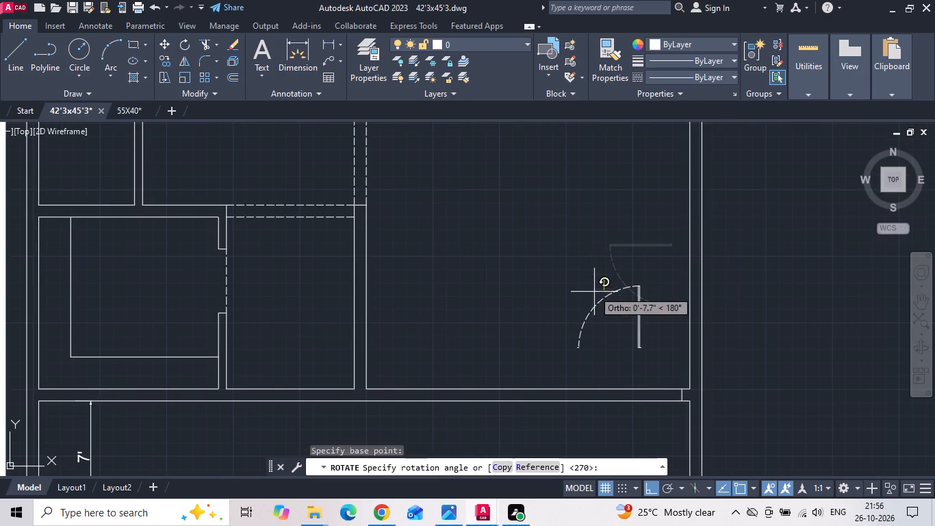
left_click(626, 355)
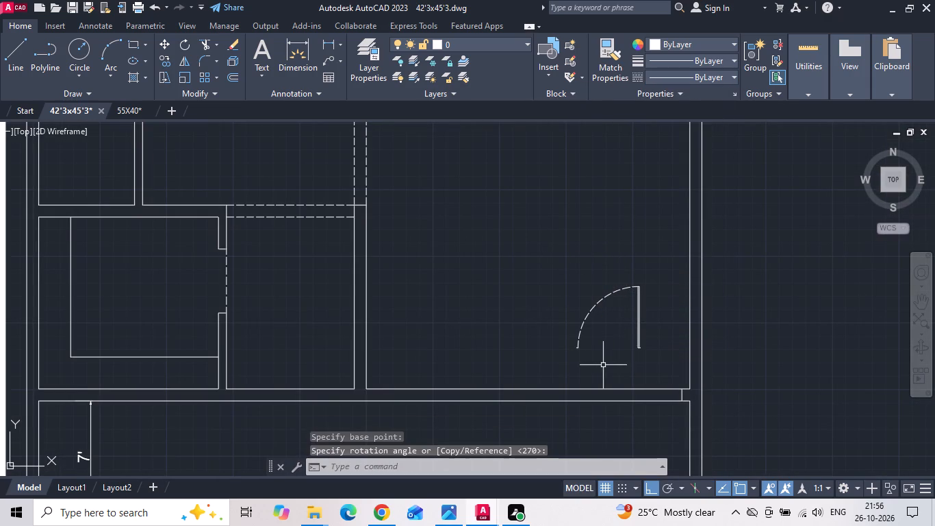
Measure the rotated main door block's overall width between its outer frame ends.
left_click(331, 40)
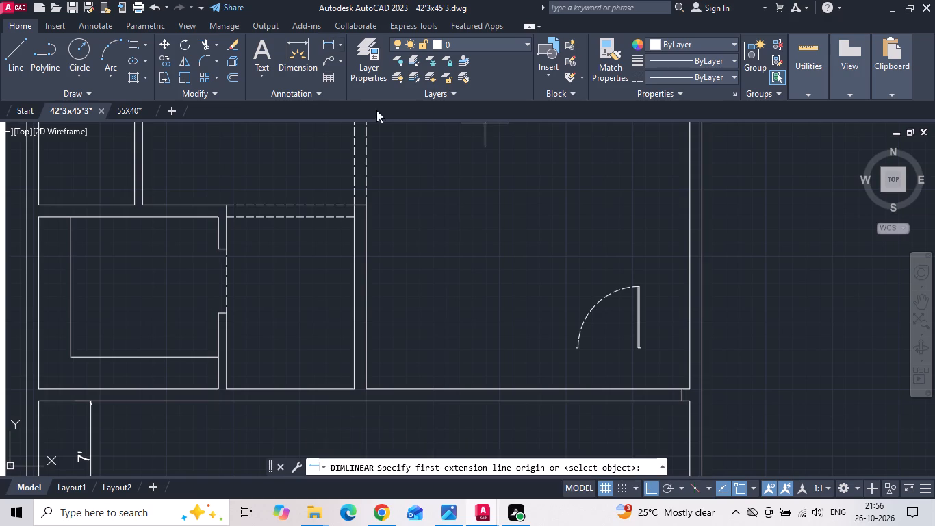
scroll(566, 340, "up", 3)
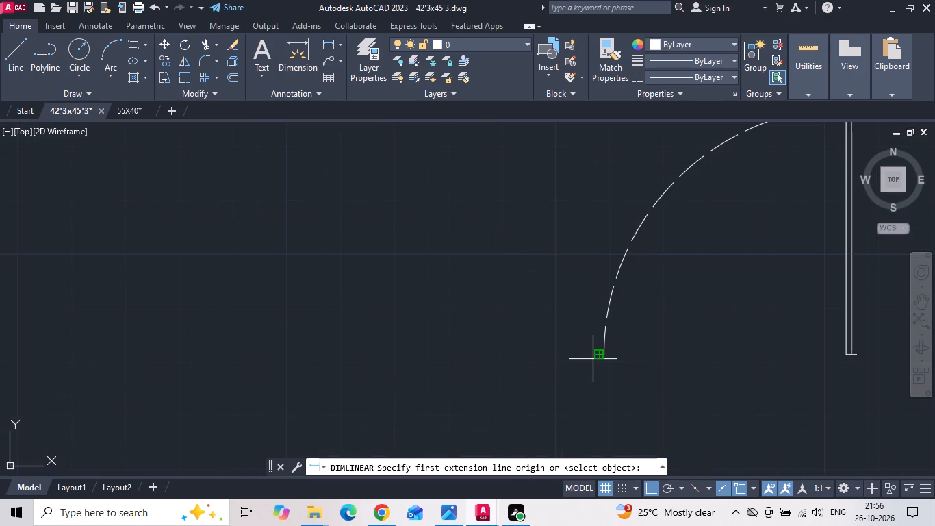
left_click(593, 359)
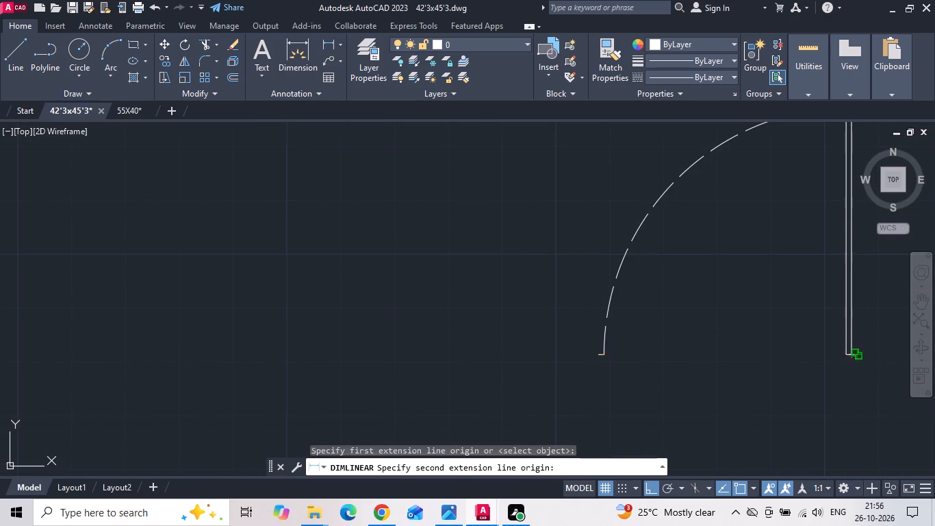
left_click(863, 356)
key("Escape")
Offset the main door jamb line in the living room's south wall 4' to the west.
scroll(617, 281, "down", 2)
middle_click_drag(618, 325, 595, 271)
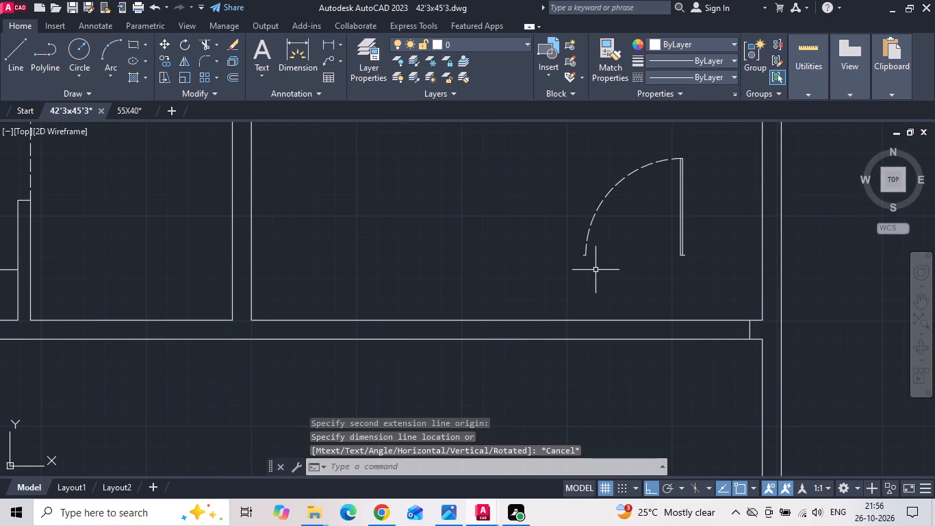
type("o")
key("space")
type("4'")
key("Return")
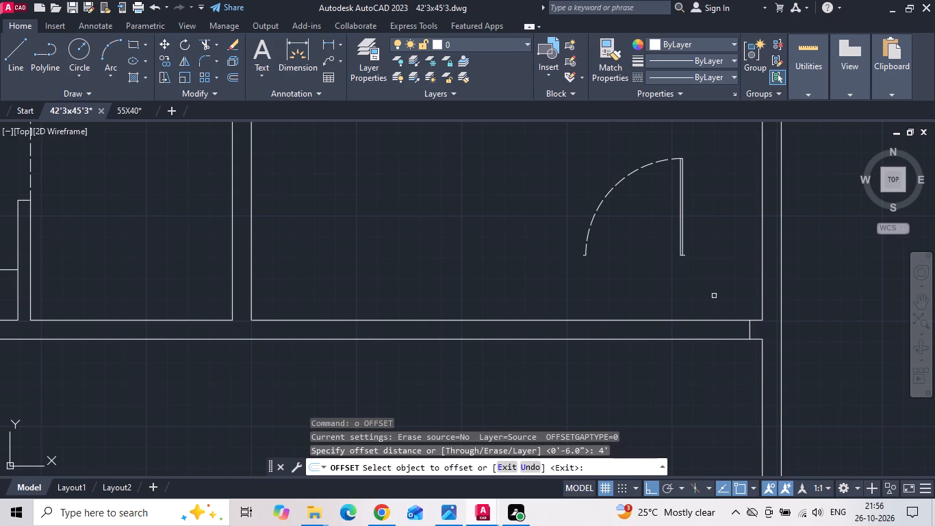
left_click(750, 332)
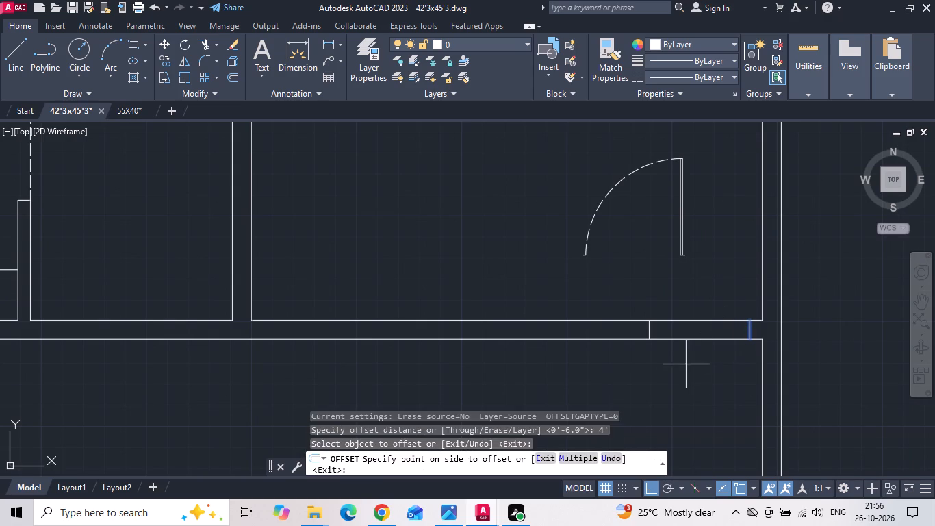
left_click(674, 373)
key("Escape")
Trim both south wall lines between the two jambs to open the main doorway, and save the drawing.
type("tr")
key("space")
left_click_drag(667, 360, 674, 307)
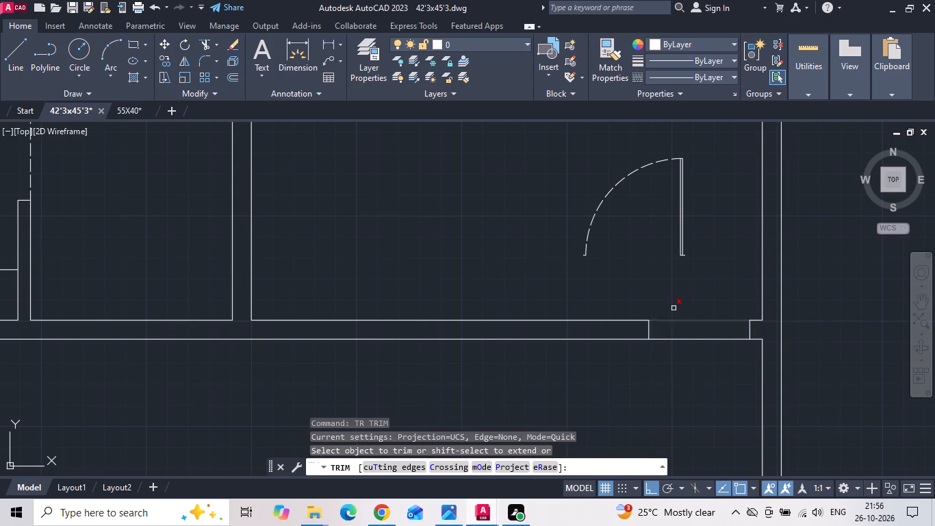
left_click_drag(674, 307, 674, 299)
left_click_drag(676, 313, 674, 358)
key("Escape")
key("ctrl+s")
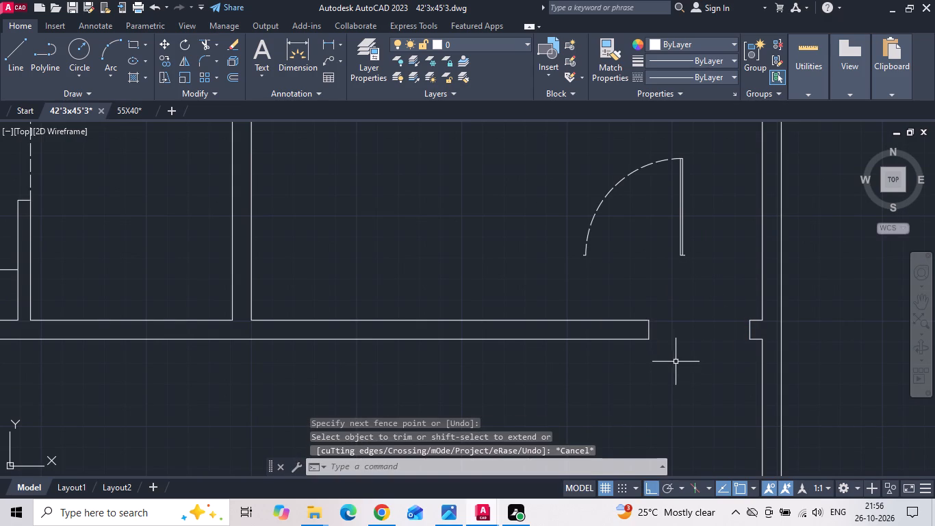
key("ctrl+s")
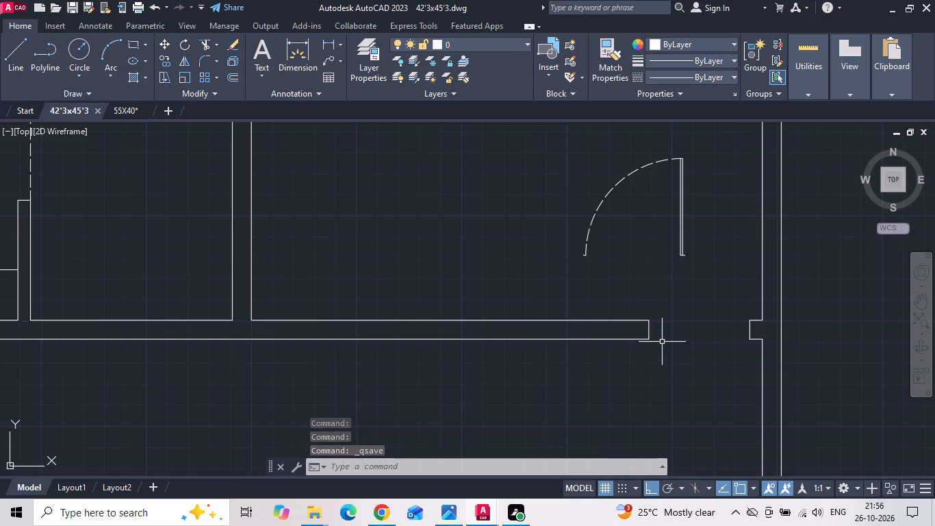
Move the main door block by the frame end at its swing side onto the midpoint of the doorway's west jamb.
left_click(644, 268)
left_click(548, 210)
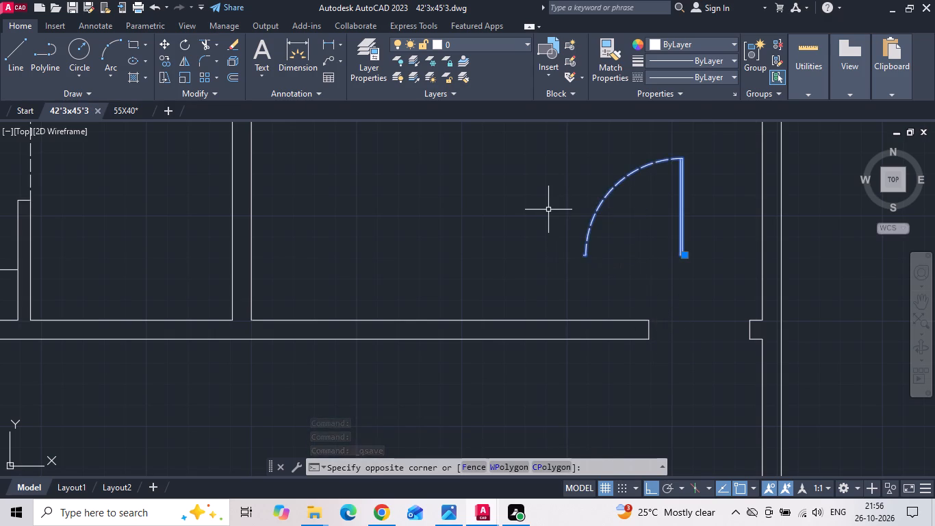
right_click(548, 210)
left_click(562, 251)
scroll(584, 241, "up", 2)
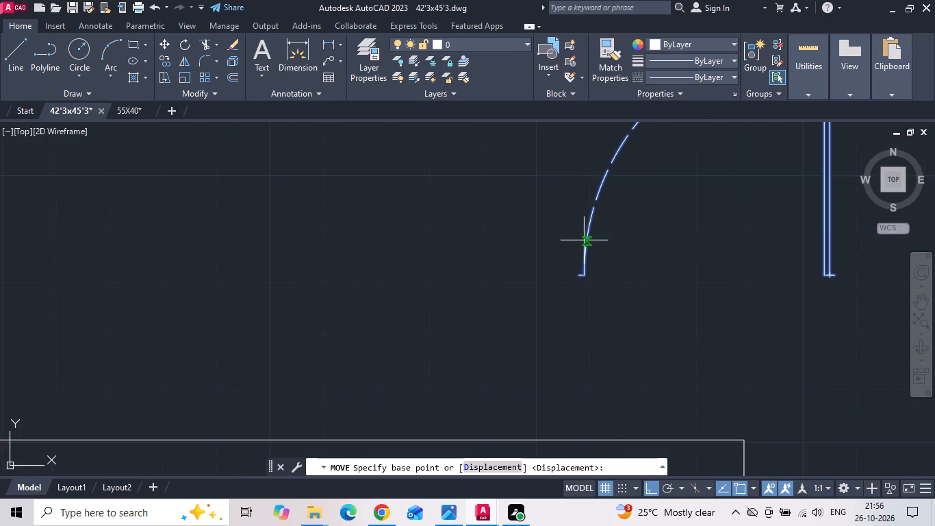
scroll(584, 240, "up", 3)
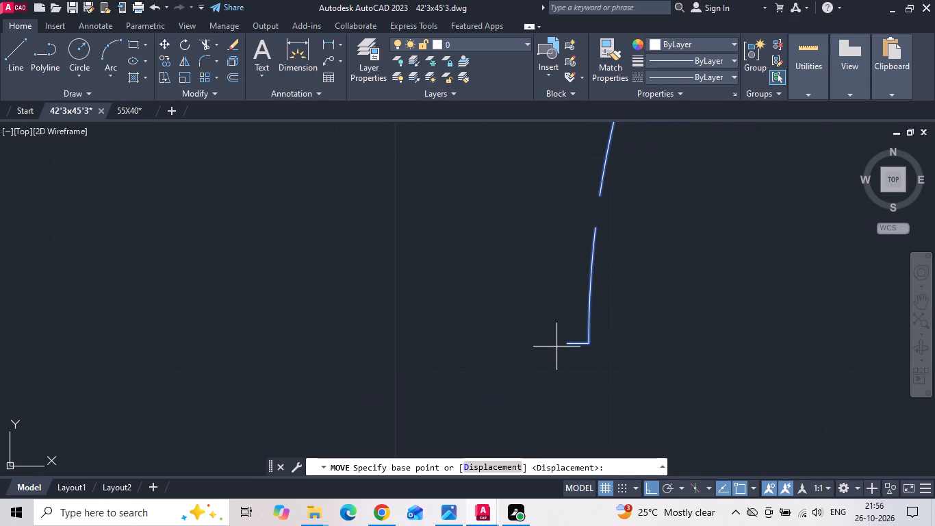
left_click(567, 347)
scroll(565, 345, "down", 6)
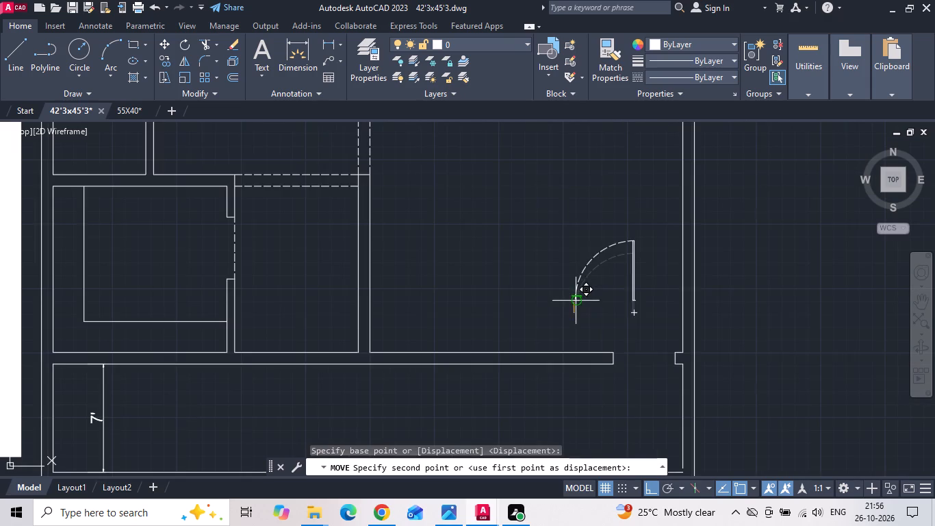
scroll(673, 375, "up", 2)
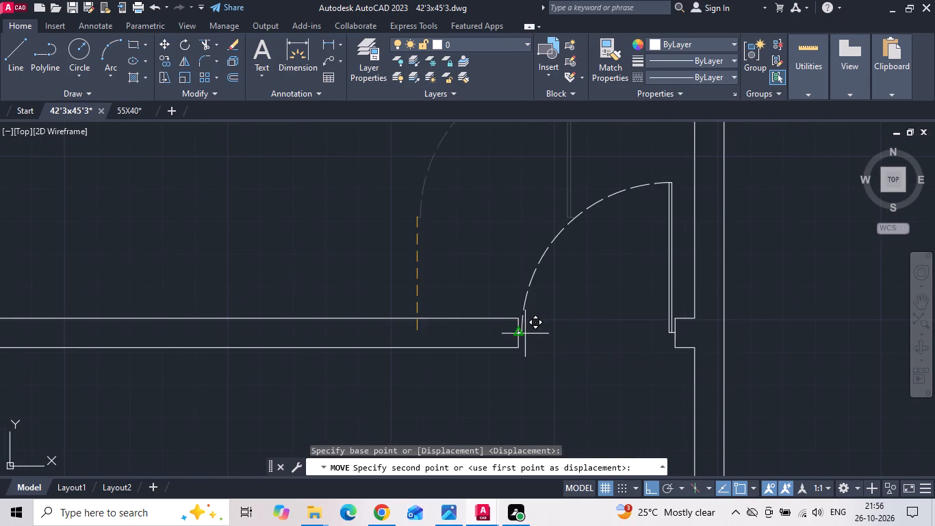
left_click(525, 334)
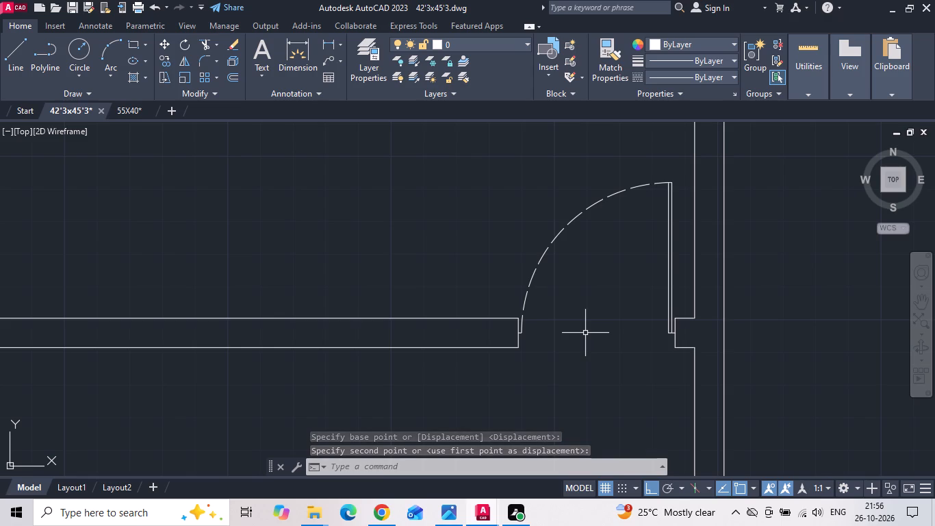
Save the drawing.
scroll(611, 330, "down", 3)
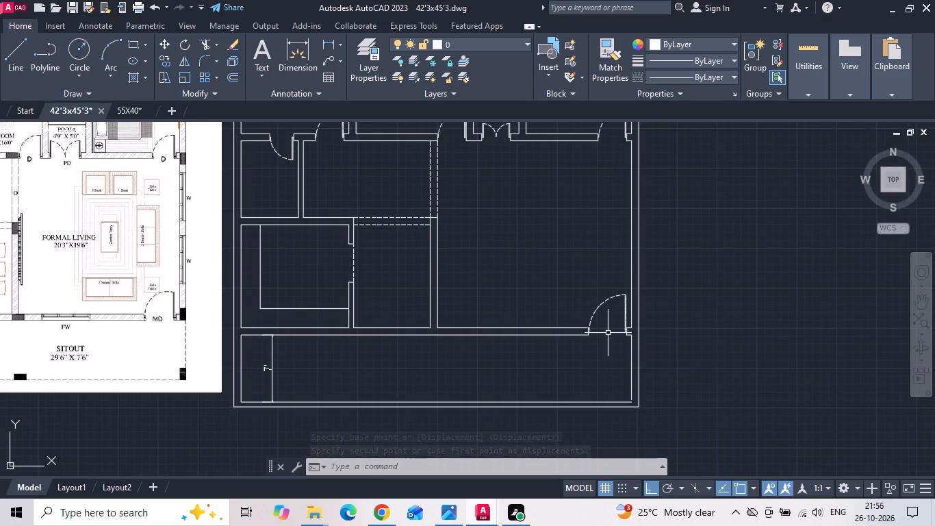
middle_click_drag(569, 277, 626, 311)
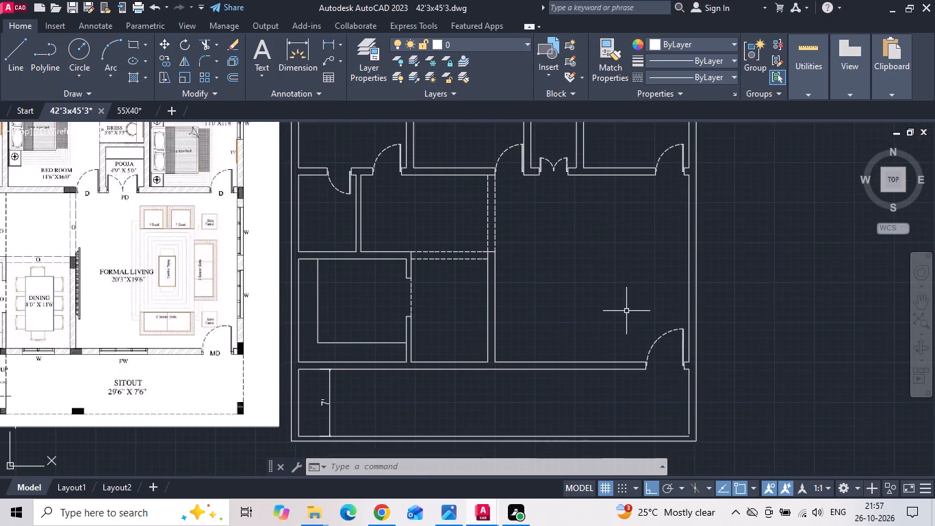
scroll(626, 312, "down", 1)
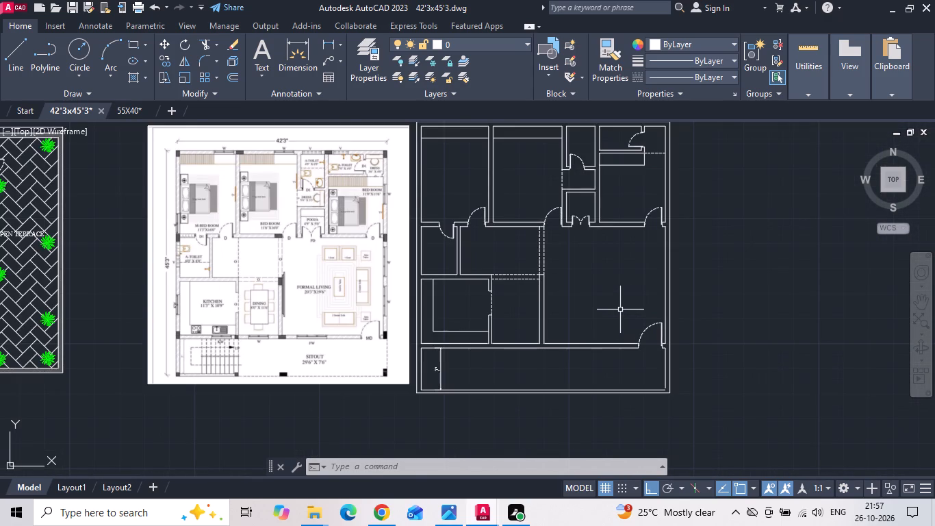
scroll(617, 308, "down", 3)
scroll(337, 310, "up", 3)
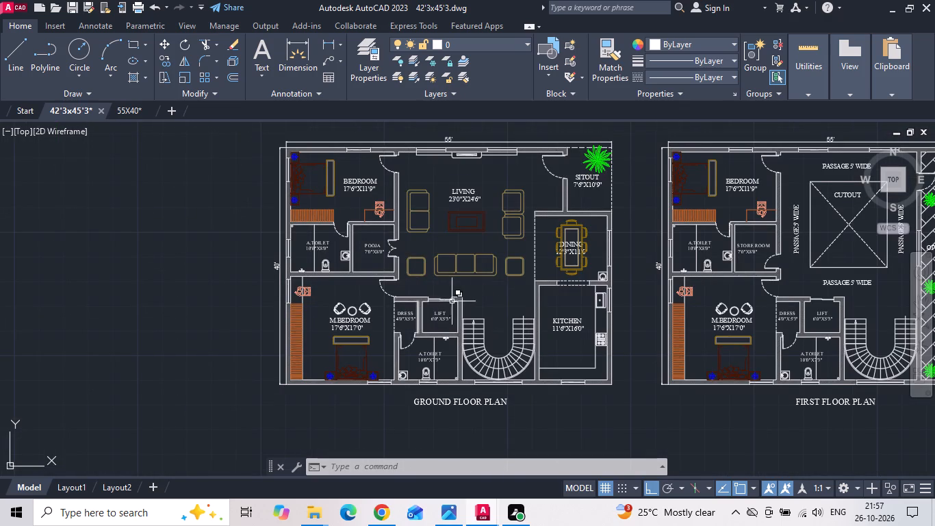
middle_click_drag(476, 297, 435, 297)
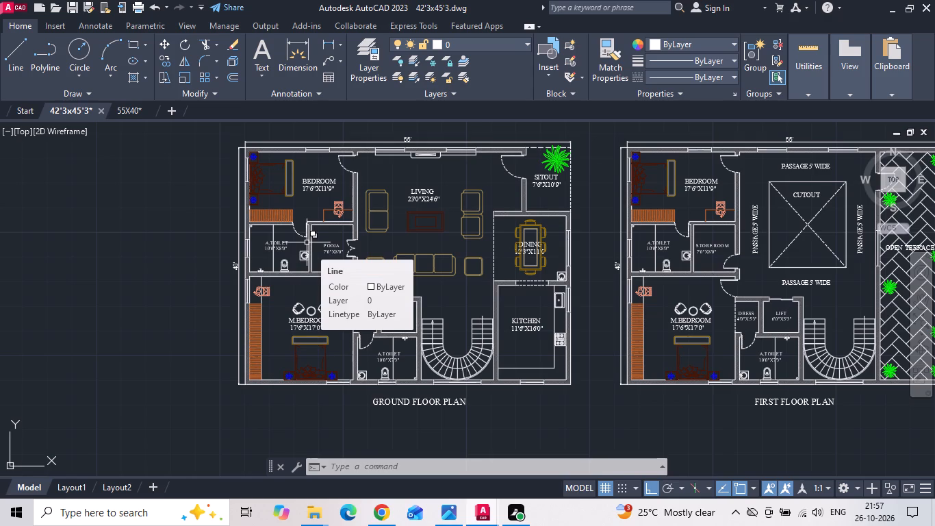
key("ctrl+s")
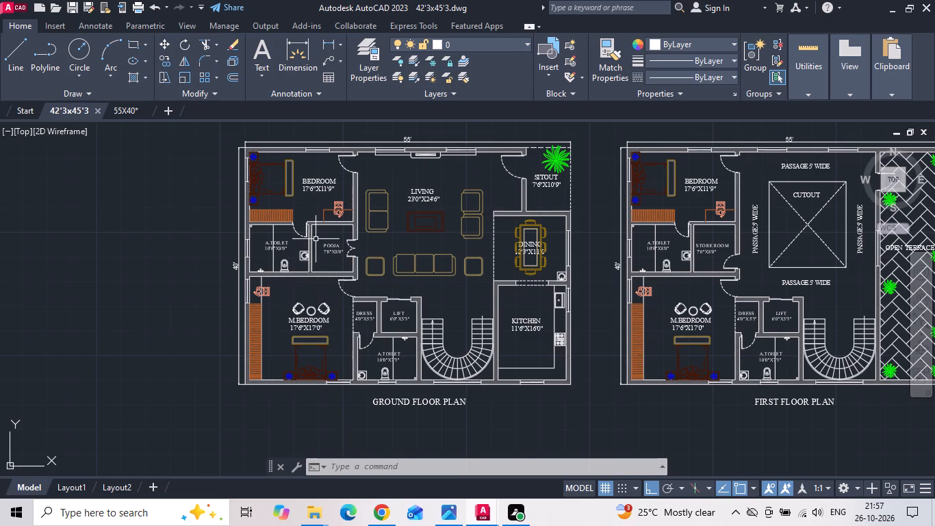
Copy the ground floor plan's living room sofas, centre table and side tables about 206'9" east with ortho, beside the new plan.
scroll(316, 240, "down", 1)
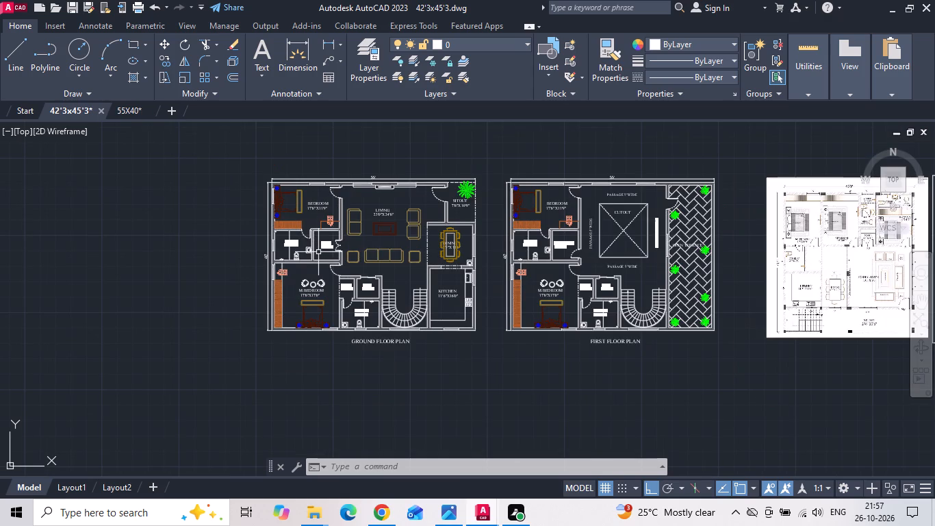
scroll(353, 230, "up", 2)
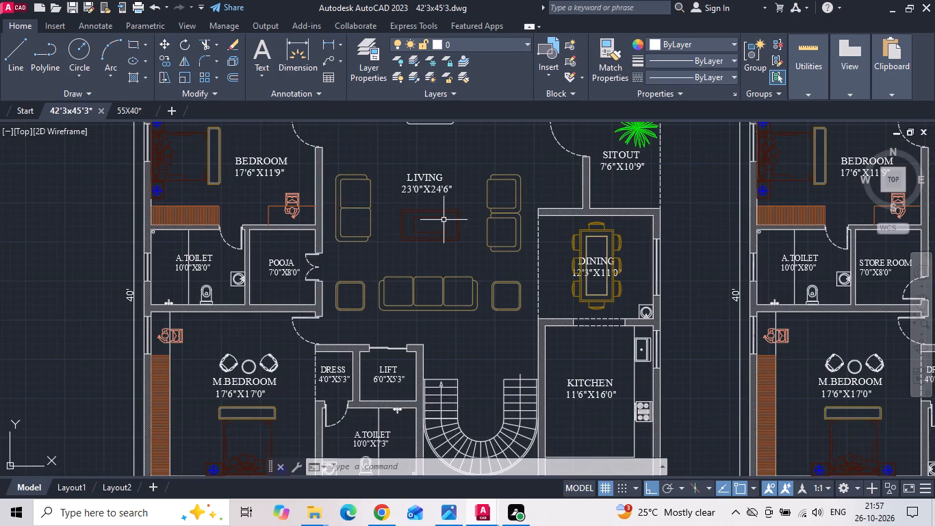
left_click_drag(470, 210, 459, 218)
left_click(356, 300)
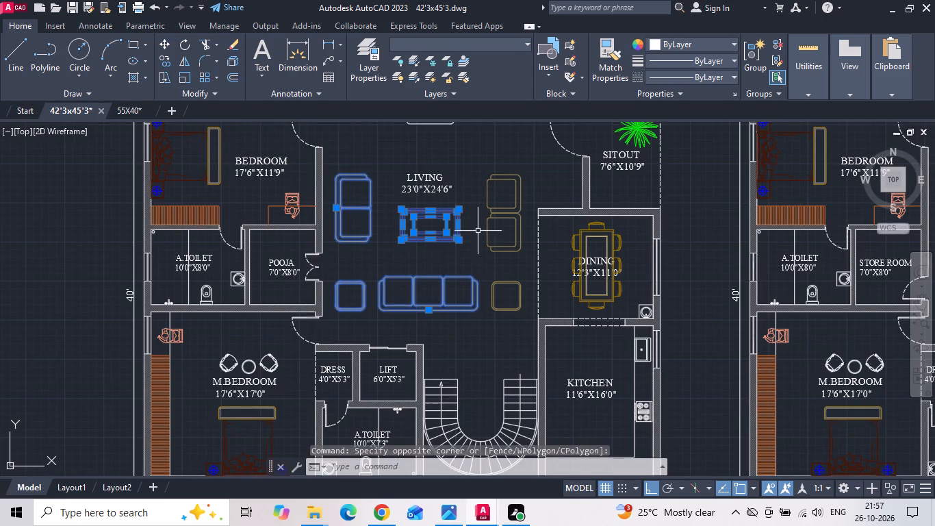
left_click_drag(500, 224, 494, 253)
left_click_drag(467, 301, 470, 292)
left_click(495, 177)
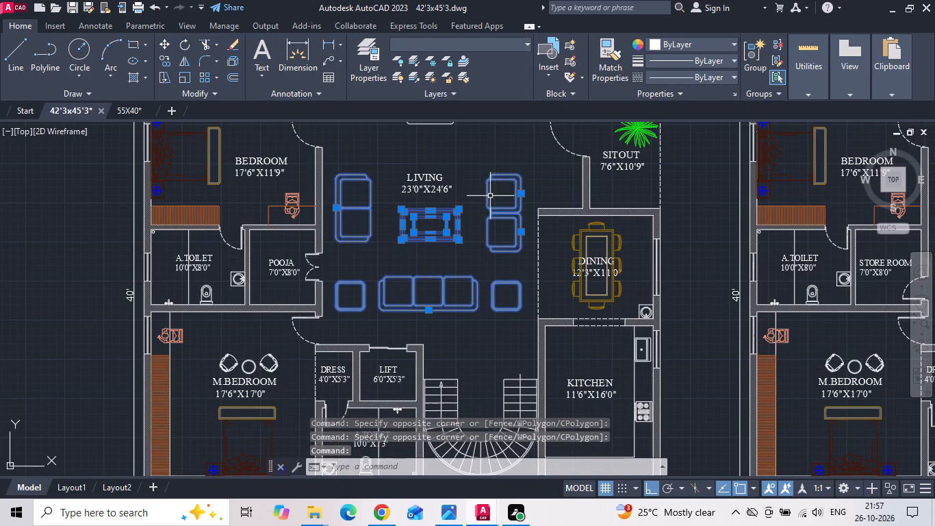
right_click(489, 196)
left_click(497, 277)
scroll(427, 256, "down", 3)
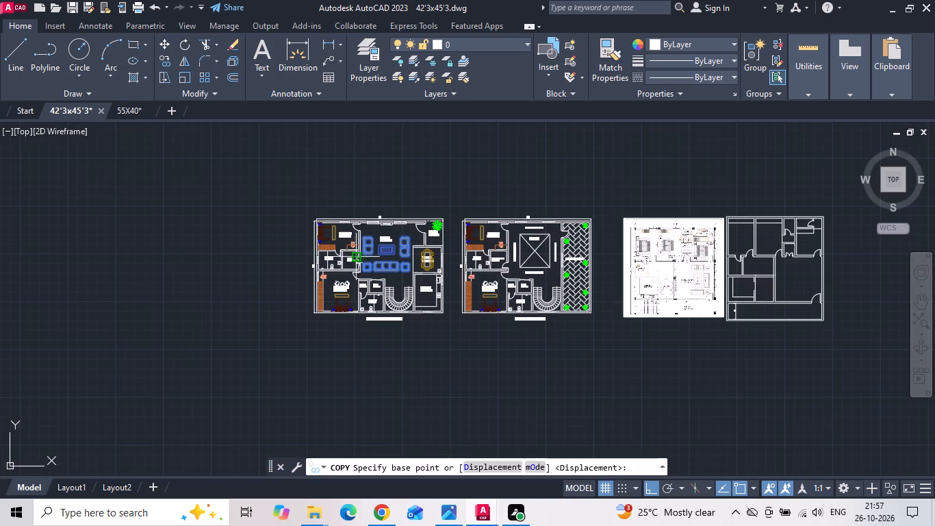
left_click_drag(389, 257, 398, 256)
scroll(841, 287, "up", 2)
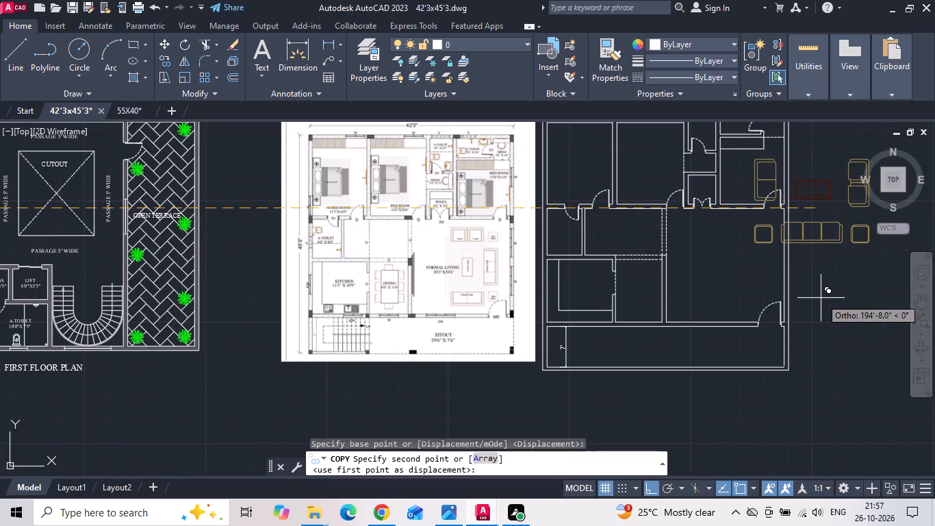
middle_click_drag(819, 299, 656, 361)
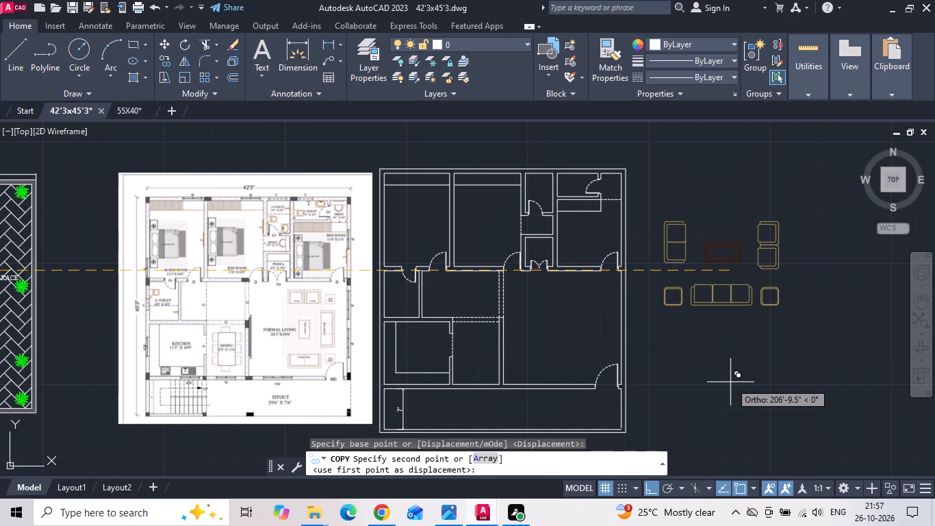
left_click(730, 382)
key("Escape")
Rotate the copied living room furniture set by 90° with ortho.
left_click_drag(660, 203, 660, 249)
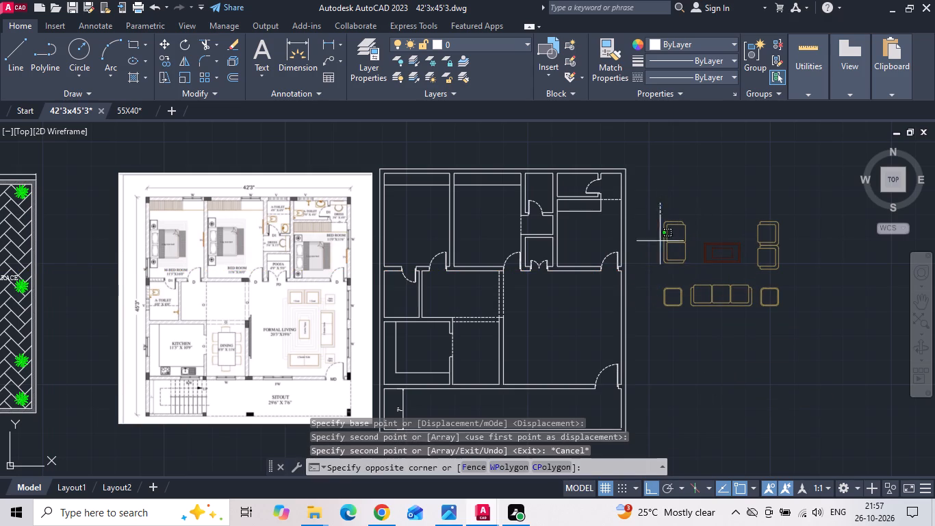
left_click_drag(660, 249, 662, 262)
left_click(780, 347)
right_click(780, 347)
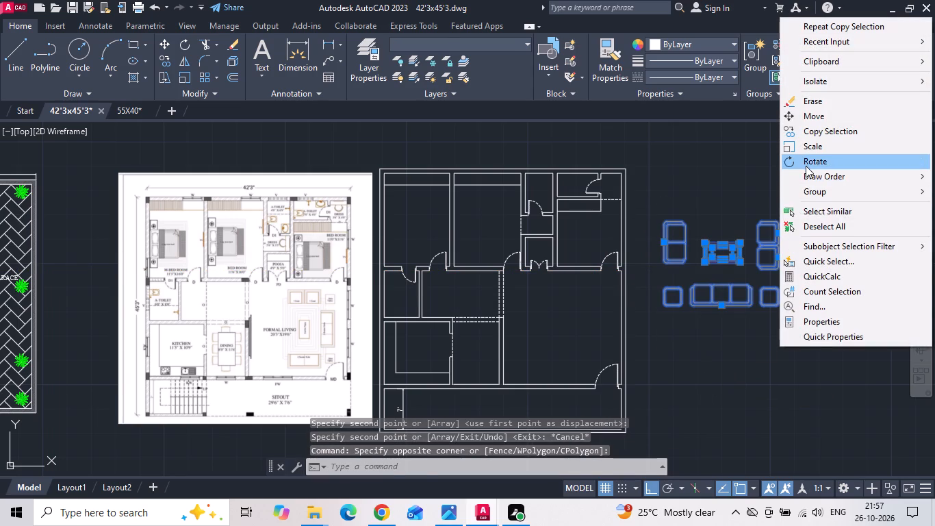
left_click(806, 166)
left_click_drag(746, 231, 747, 222)
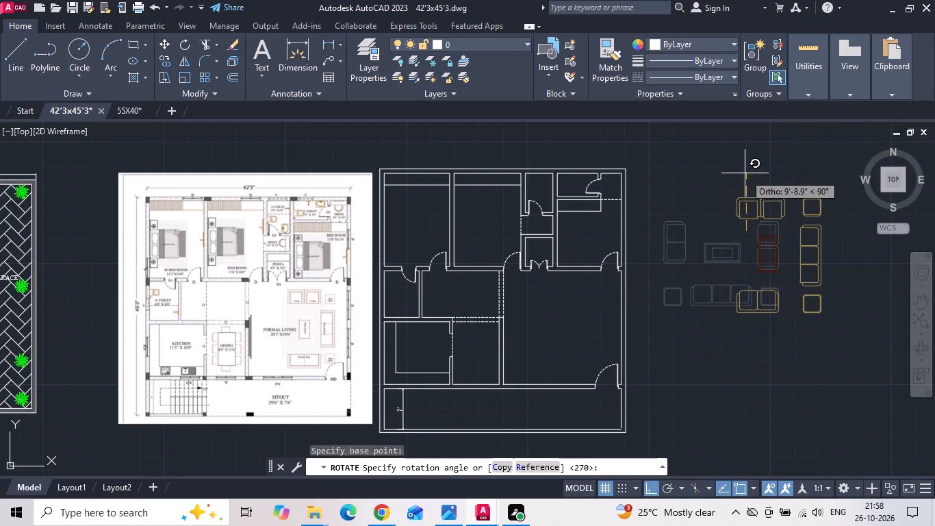
left_click(745, 173)
middle_click_drag(610, 291, 658, 281)
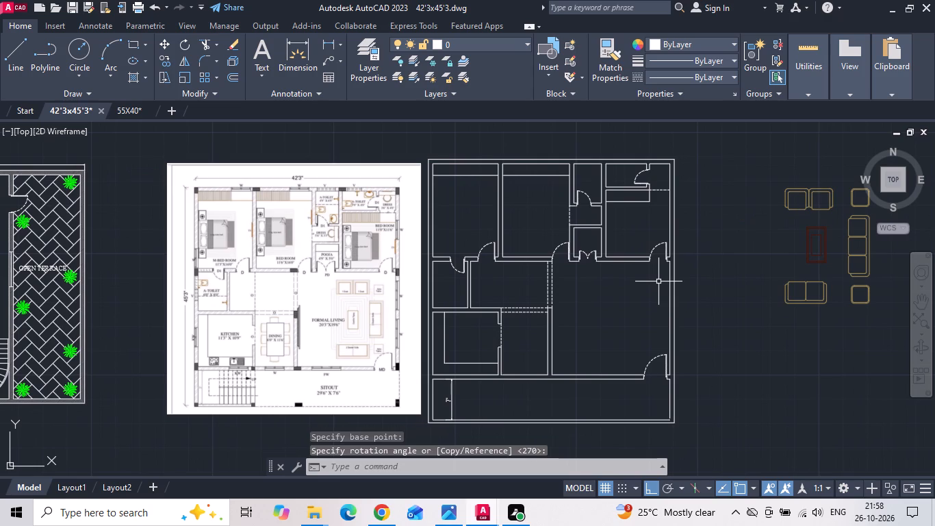
Examine the reference image's rooms and windows alongside the existing ground and first floor plans.
middle_click(533, 354)
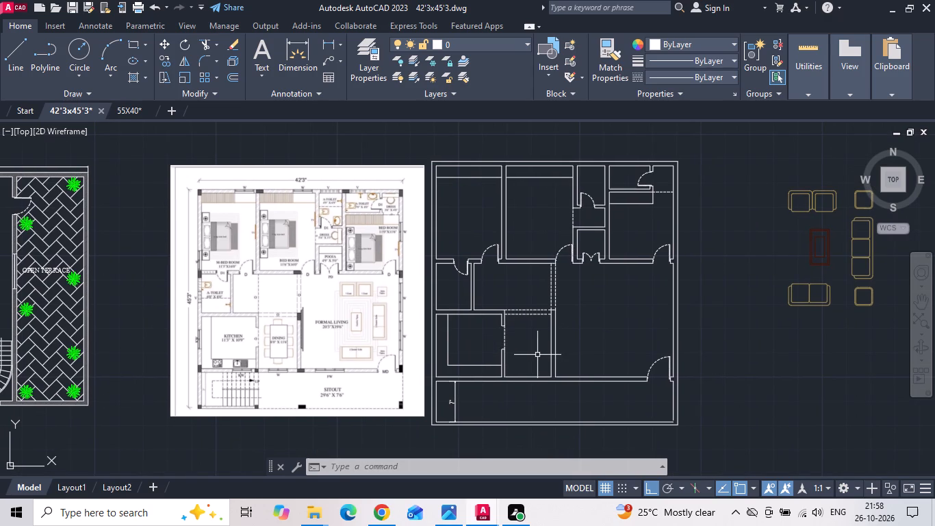
scroll(204, 377, "up", 2)
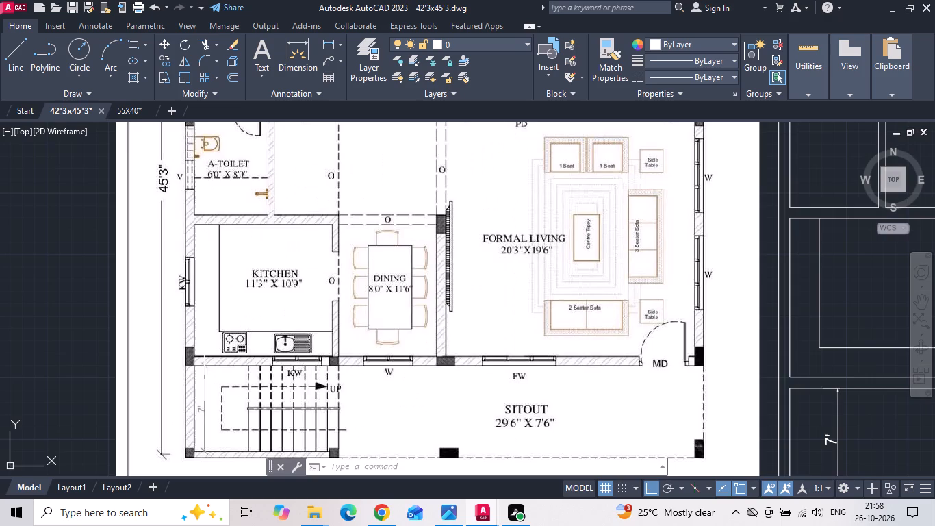
scroll(615, 281, "down", 3)
middle_click_drag(323, 315, 450, 308)
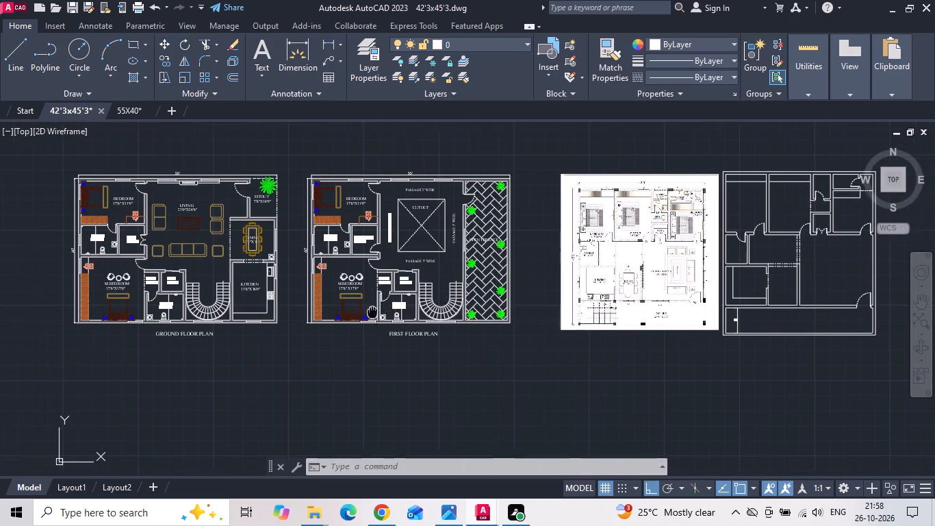
middle_click_drag(450, 308, 454, 308)
scroll(248, 323, "up", 3)
middle_click_drag(235, 318, 635, 316)
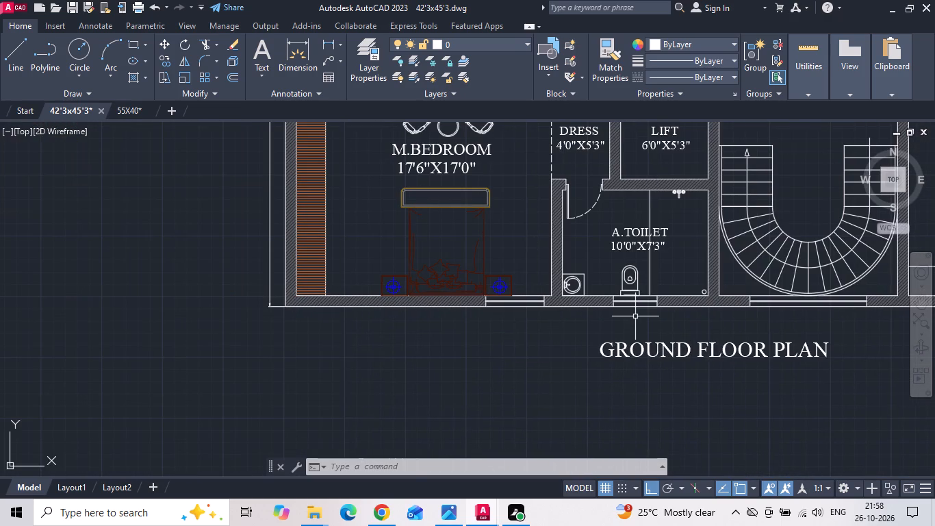
scroll(487, 311, "up", 2)
scroll(461, 311, "down", 1)
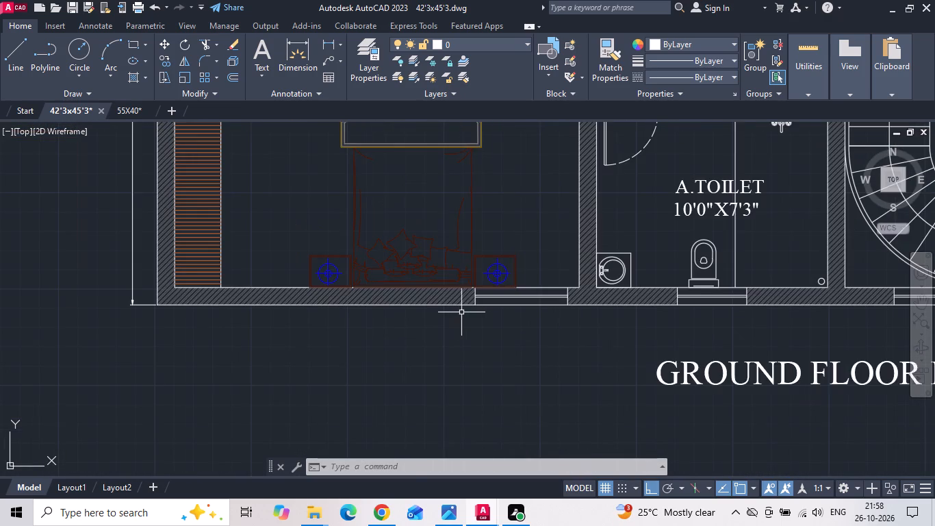
middle_click_drag(648, 309, 409, 311)
scroll(383, 309, "down", 3)
middle_click_drag(761, 273, 452, 312)
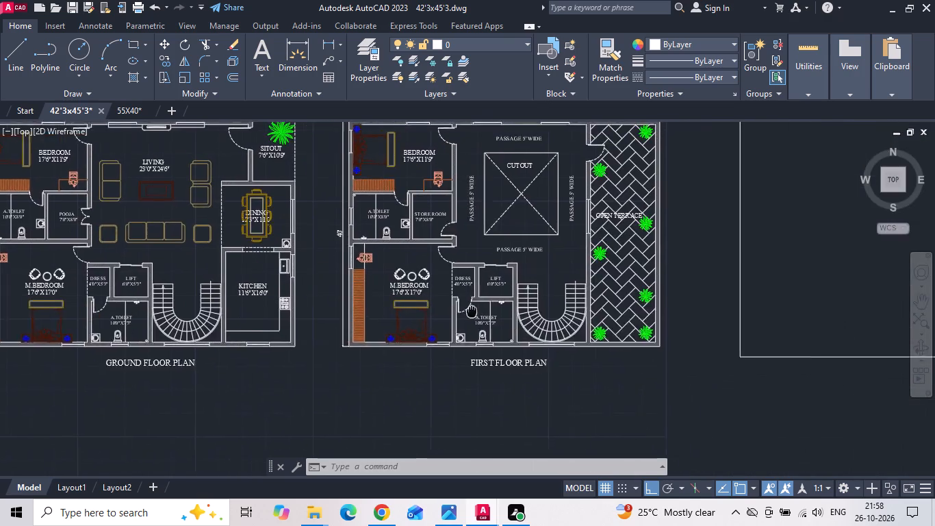
middle_click_drag(452, 312, 439, 315)
scroll(418, 319, "down", 1)
scroll(638, 231, "up", 2)
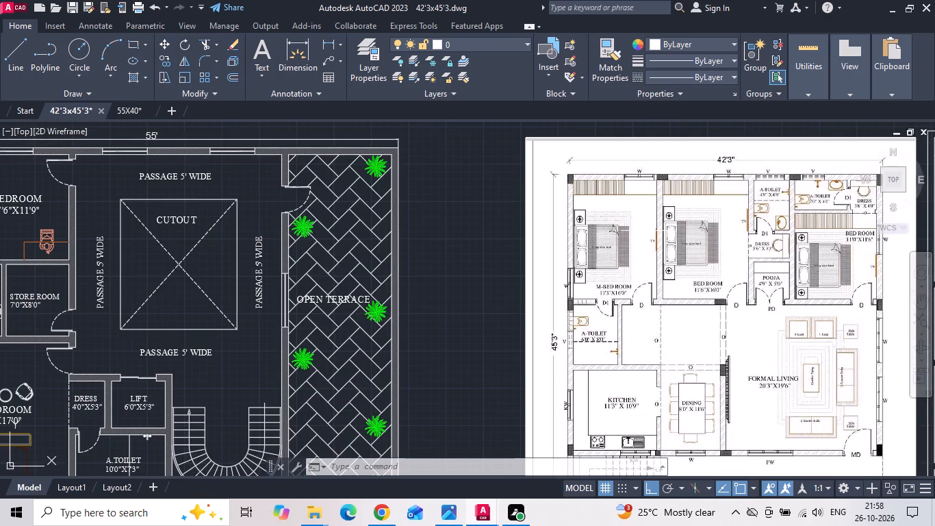
middle_click_drag(715, 260, 584, 275)
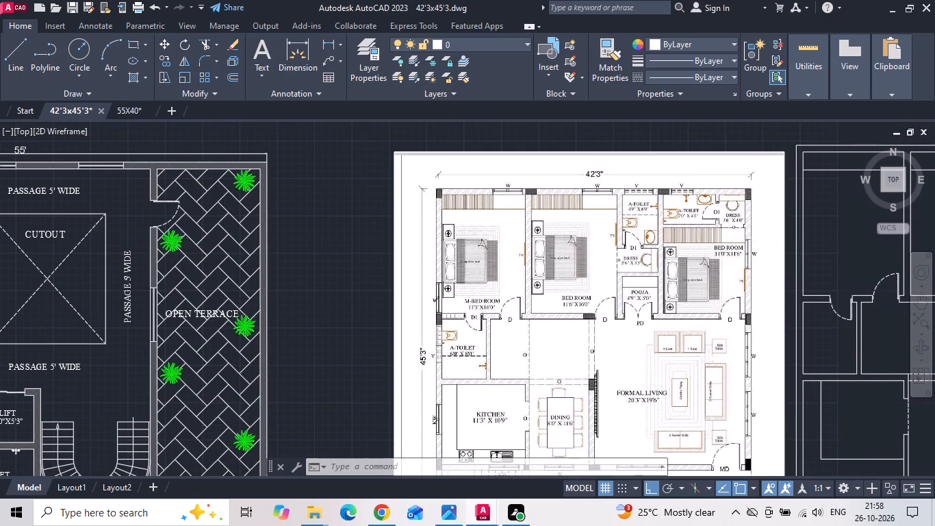
middle_click_drag(511, 330, 487, 273)
scroll(420, 295, "up", 2)
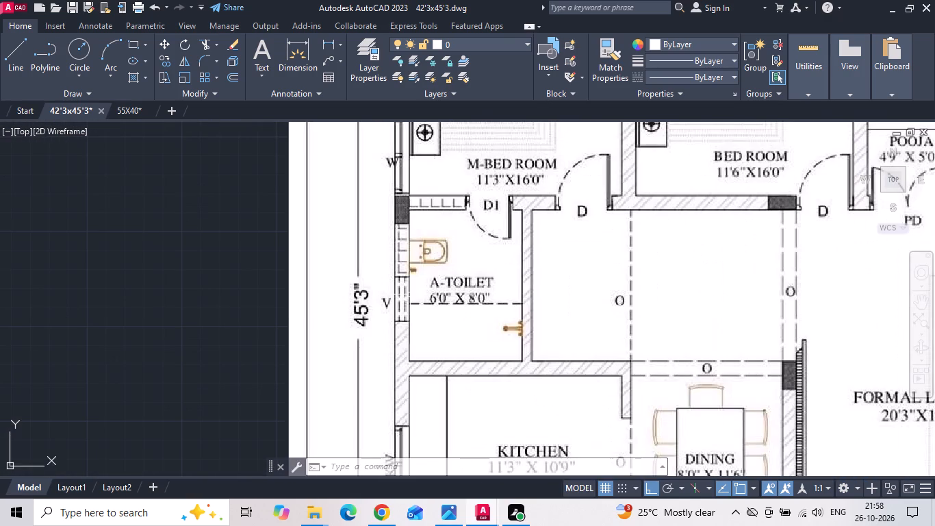
scroll(405, 292, "down", 2)
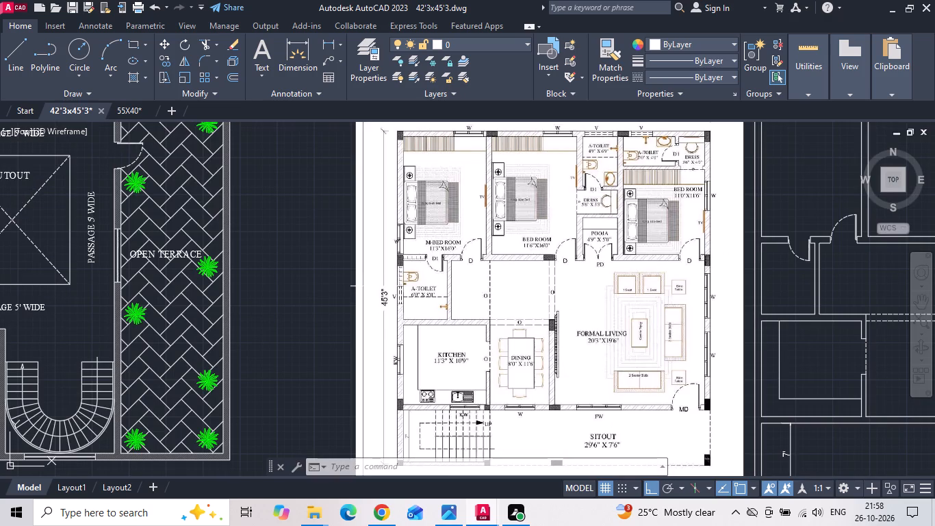
Measure the width of the dining room's south window, marked W, in the reference image.
left_click(331, 47)
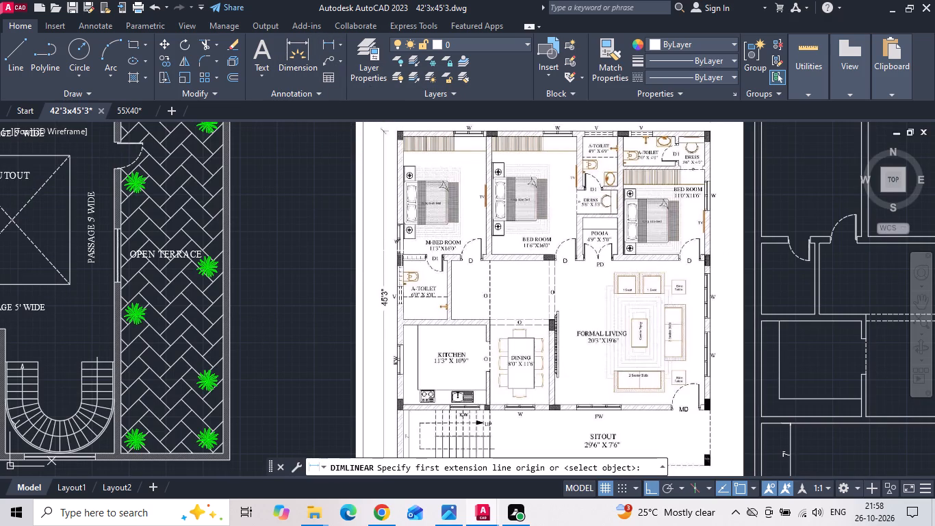
scroll(509, 413, "up", 2)
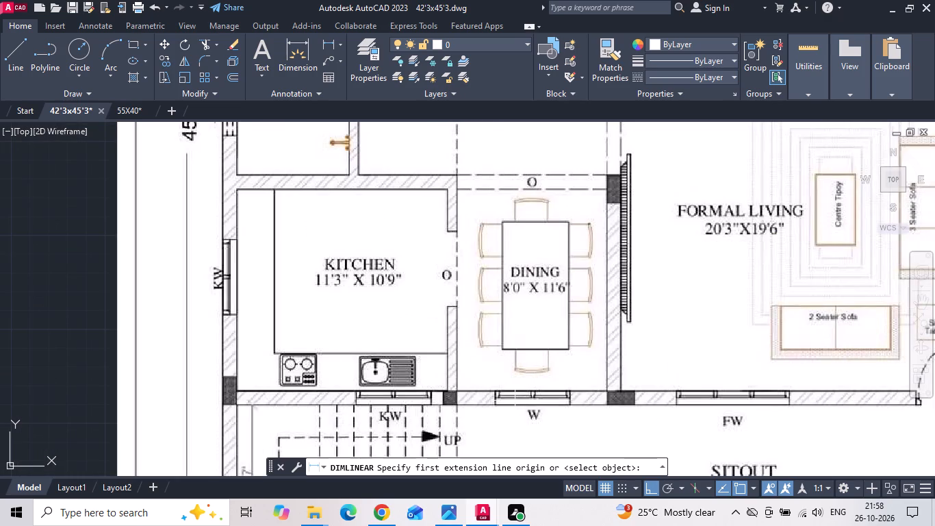
scroll(507, 403, "up", 1)
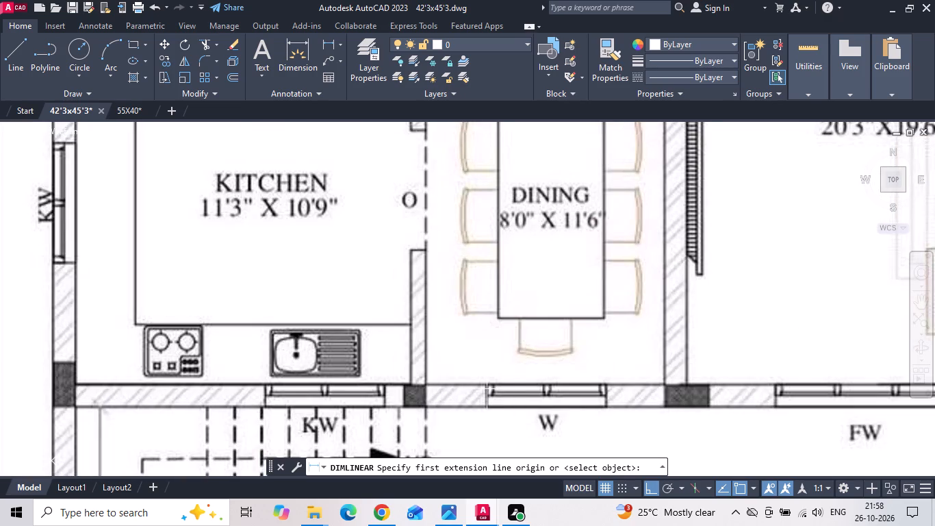
left_click(485, 386)
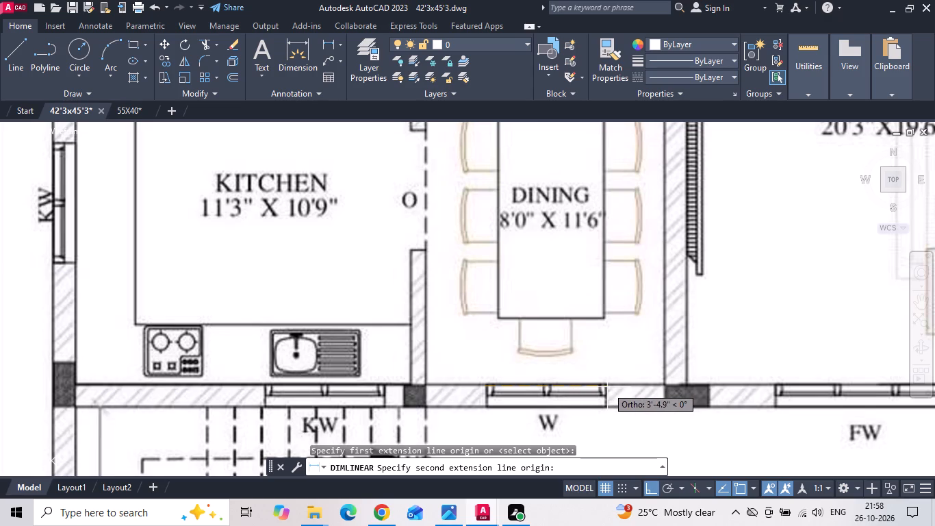
key("Escape")
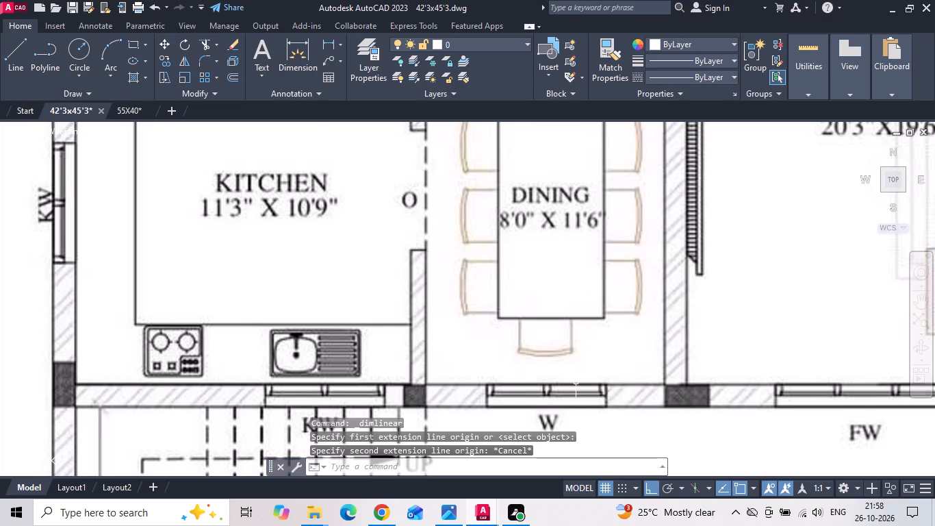
Draw a line straight across the dining room's south wall from the midpoint of its inner face to its outer face.
scroll(328, 282, "down", 3)
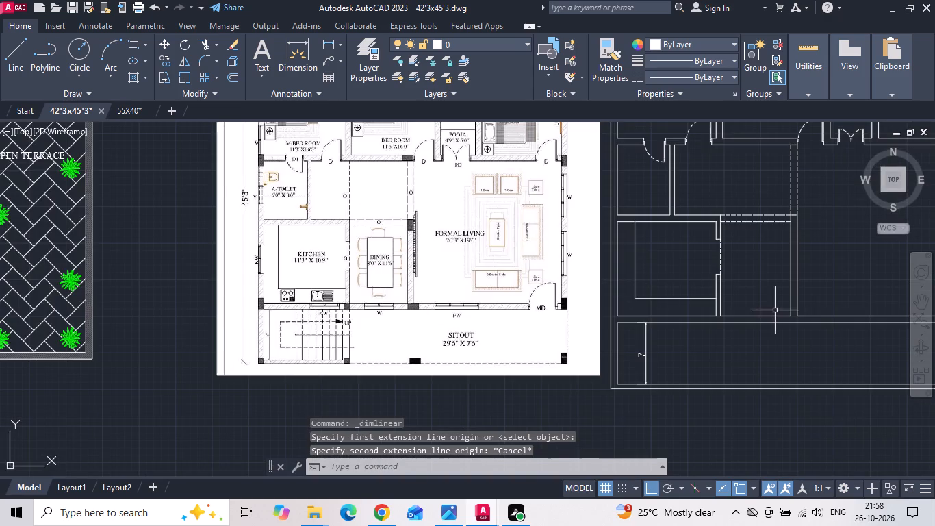
scroll(775, 310, "up", 1)
type("l")
key("space")
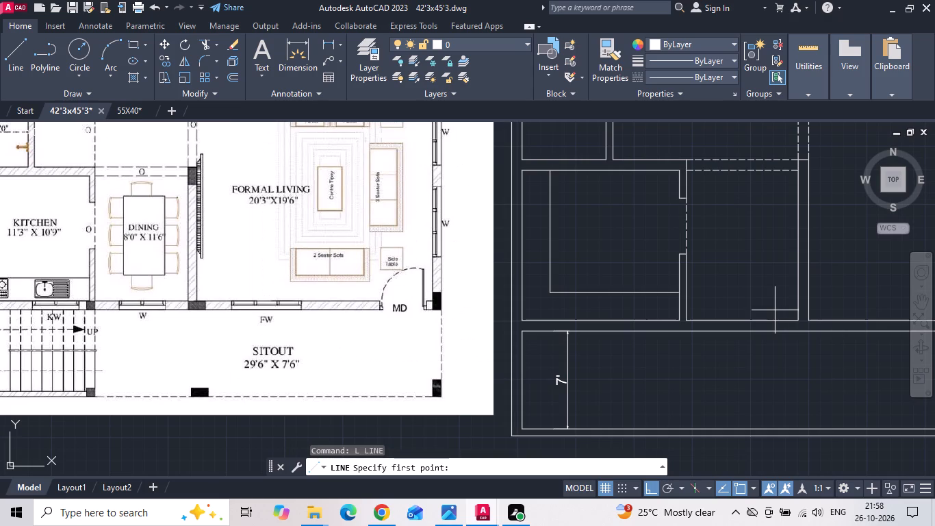
left_click(740, 318)
scroll(740, 322, "up", 2)
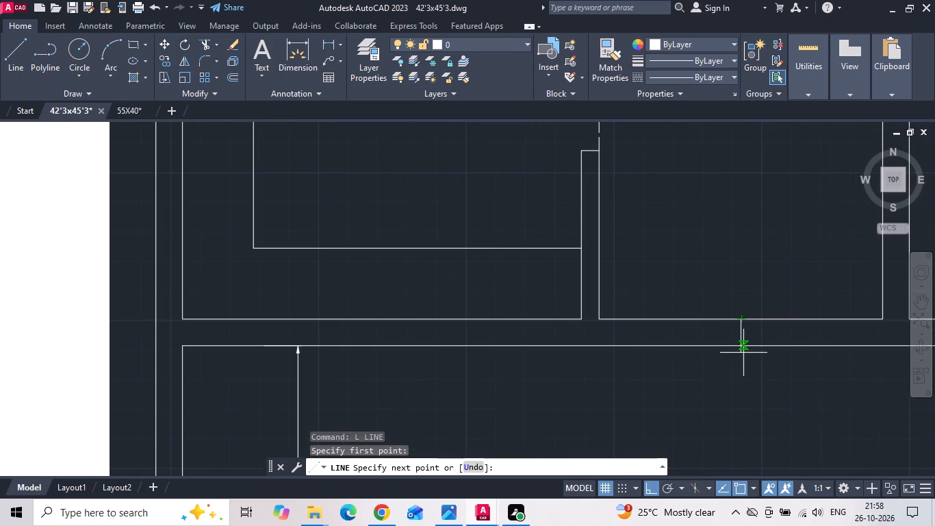
left_click(739, 349)
key("Escape")
Move the line across the dining room's south wall 2' west with ortho.
left_click(745, 338)
left_click(732, 335)
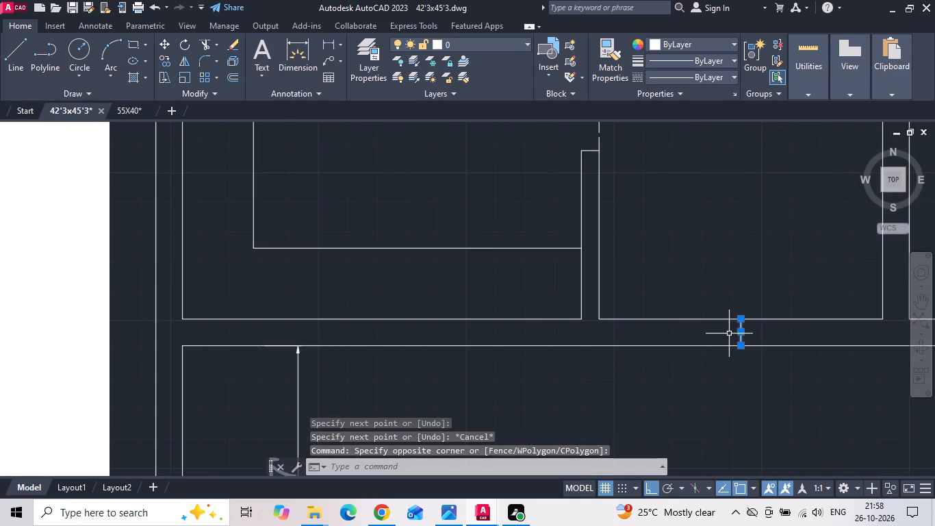
right_click(729, 334)
left_click(760, 253)
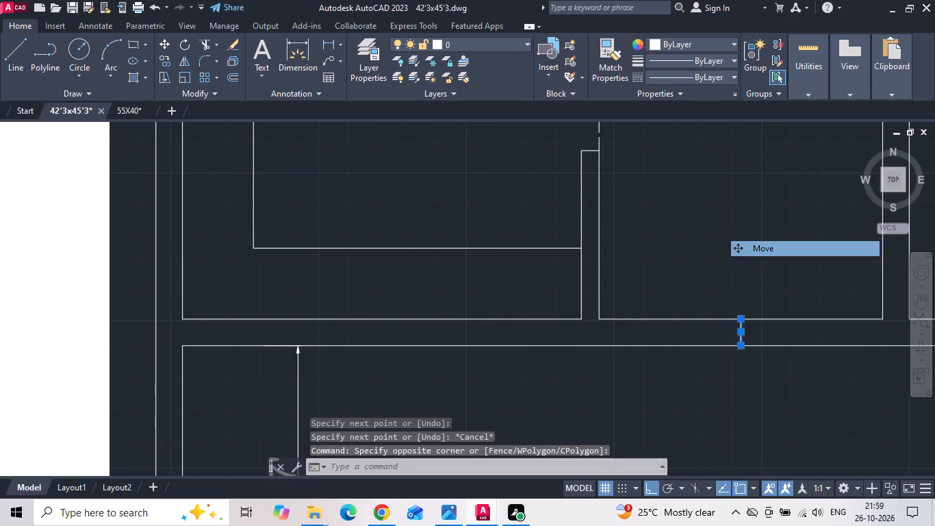
left_click_drag(767, 251, 729, 254)
key("2")
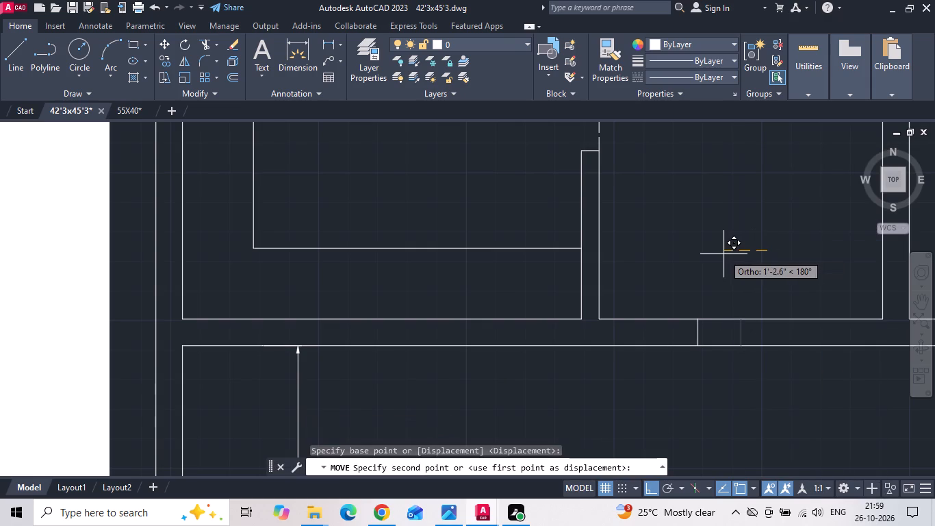
key("apostrophe")
key("space")
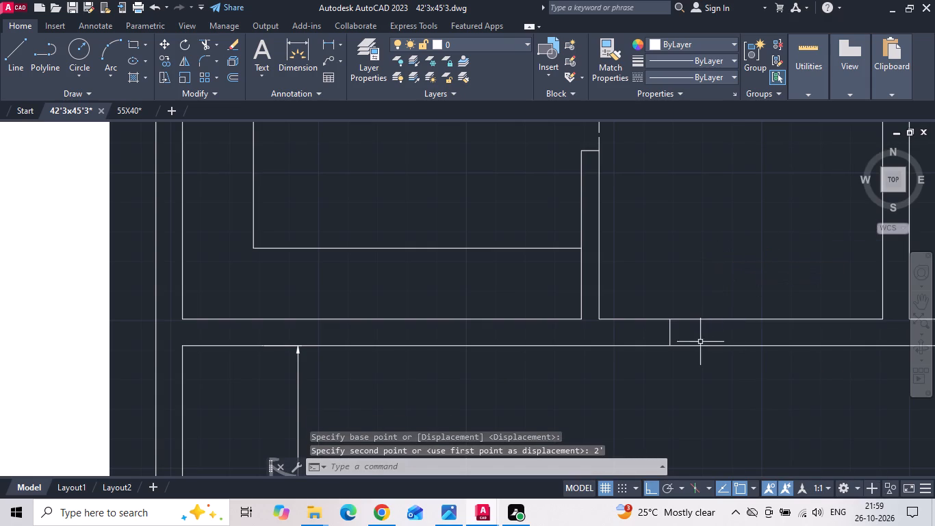
Copy the window jamb line in the dining room's south wall 2' east with ortho.
left_click(680, 331)
left_click(653, 332)
right_click(652, 332)
left_click(667, 260)
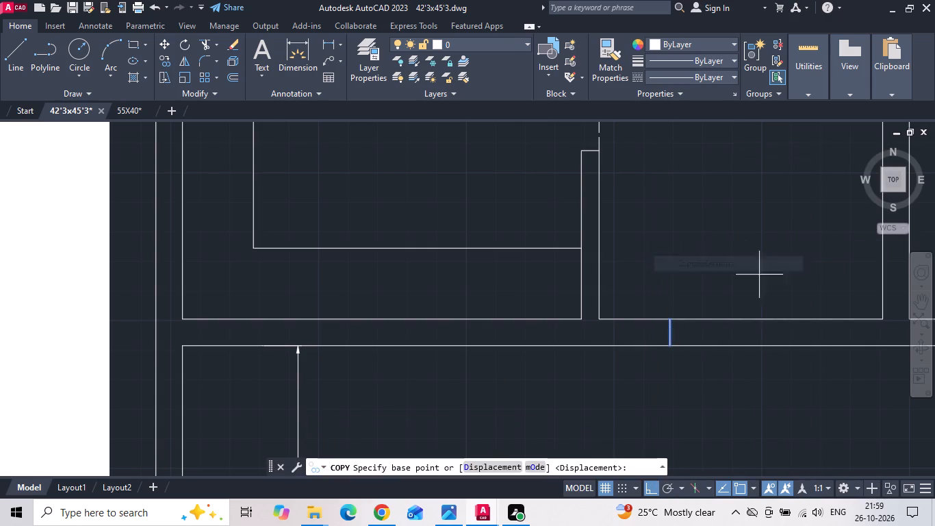
left_click_drag(769, 276, 788, 278)
key("2")
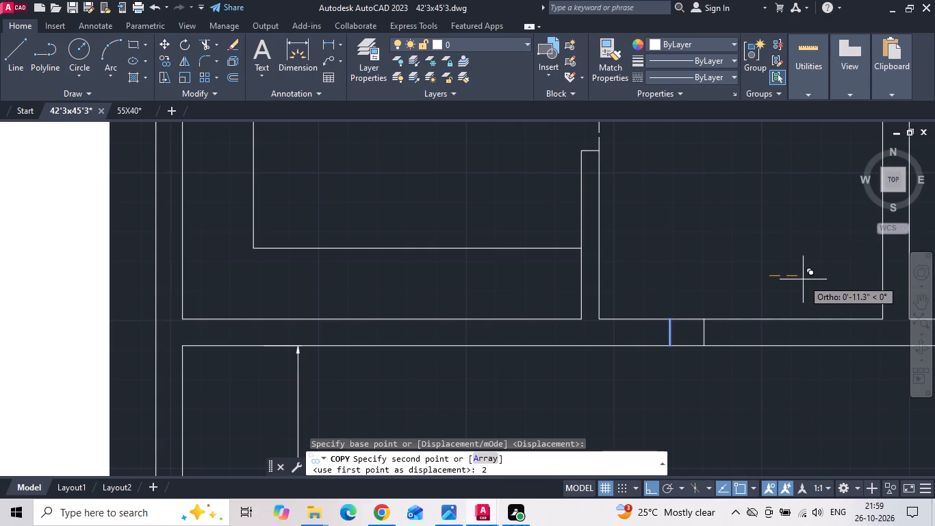
key("apostrophe")
key("Return")
key("Escape")
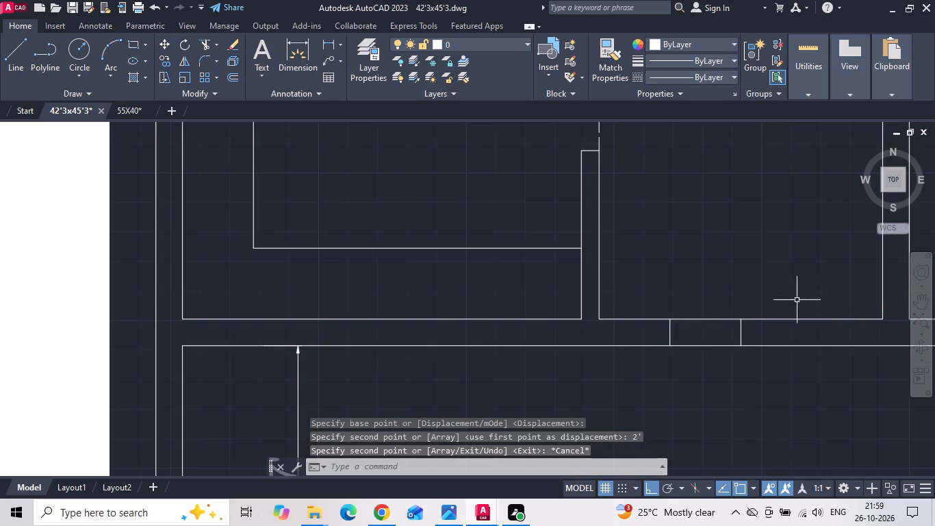
Move the copied east jamb line in the dining room's south wall another 2' east with ortho.
left_click(737, 333)
left_click(741, 331)
left_click(741, 331)
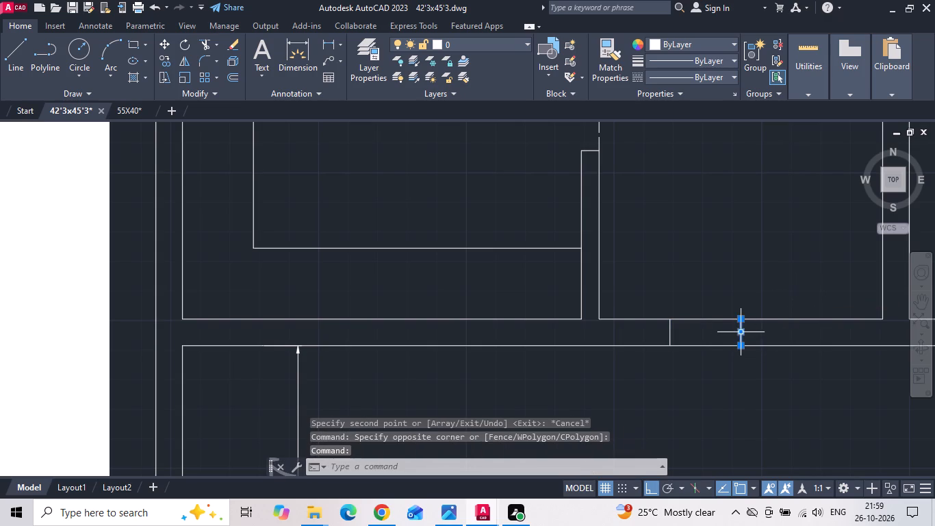
right_click(727, 295)
left_click(750, 251)
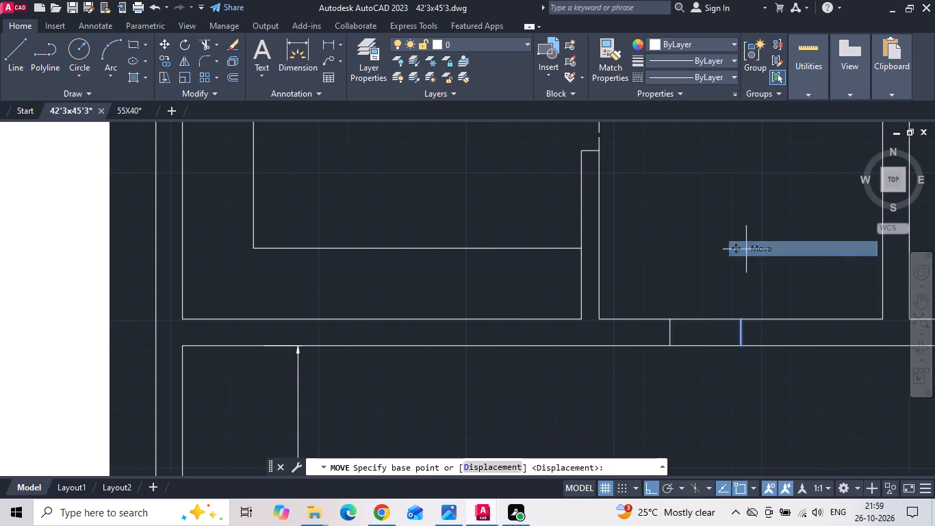
left_click_drag(713, 252, 760, 252)
key("2")
key("apostrophe")
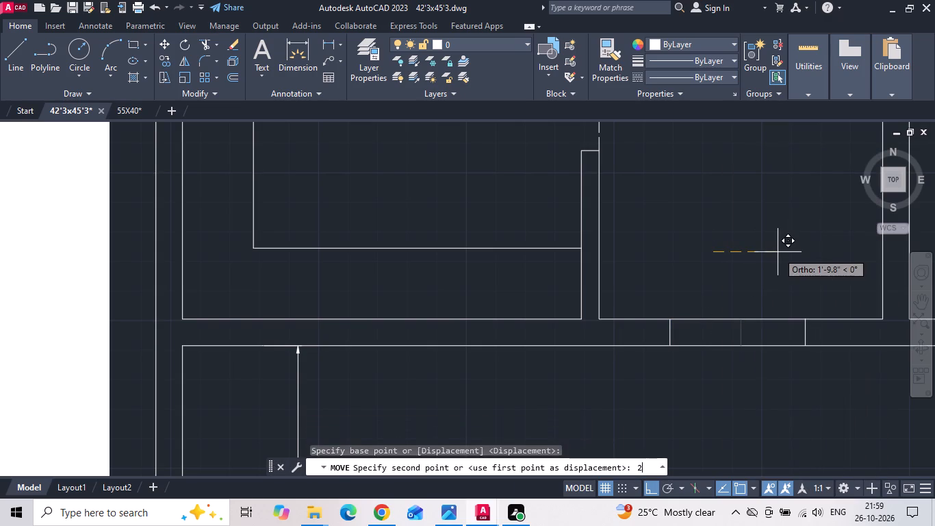
key("Return")
scroll(693, 286, "down", 2)
scroll(691, 361, "down", 1)
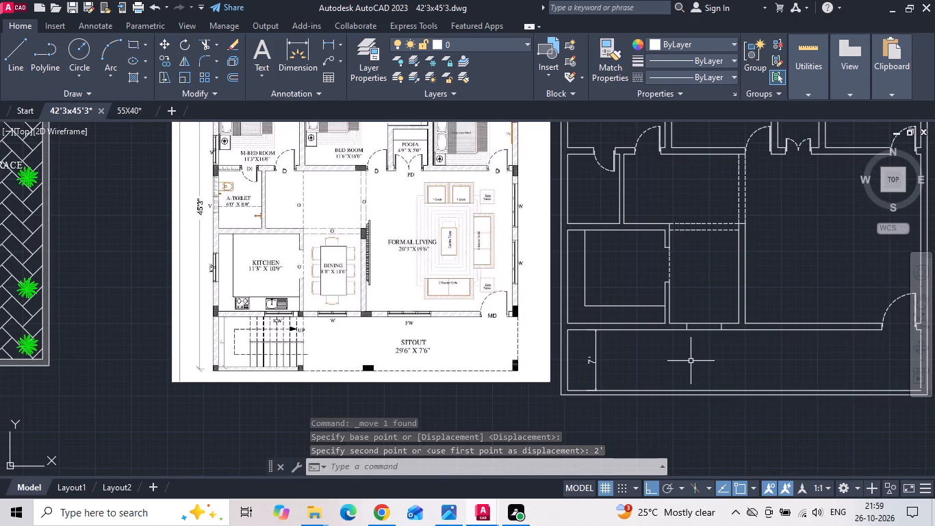
key("Escape")
key("Escape")
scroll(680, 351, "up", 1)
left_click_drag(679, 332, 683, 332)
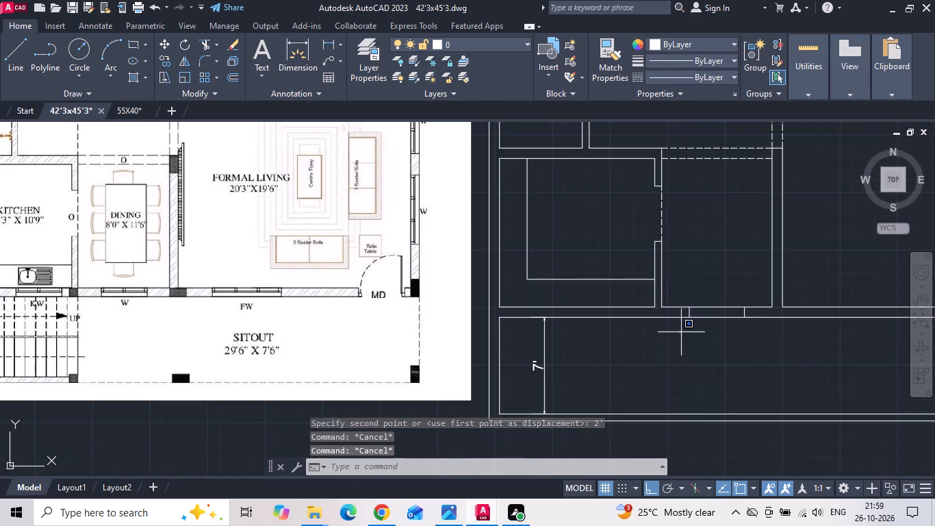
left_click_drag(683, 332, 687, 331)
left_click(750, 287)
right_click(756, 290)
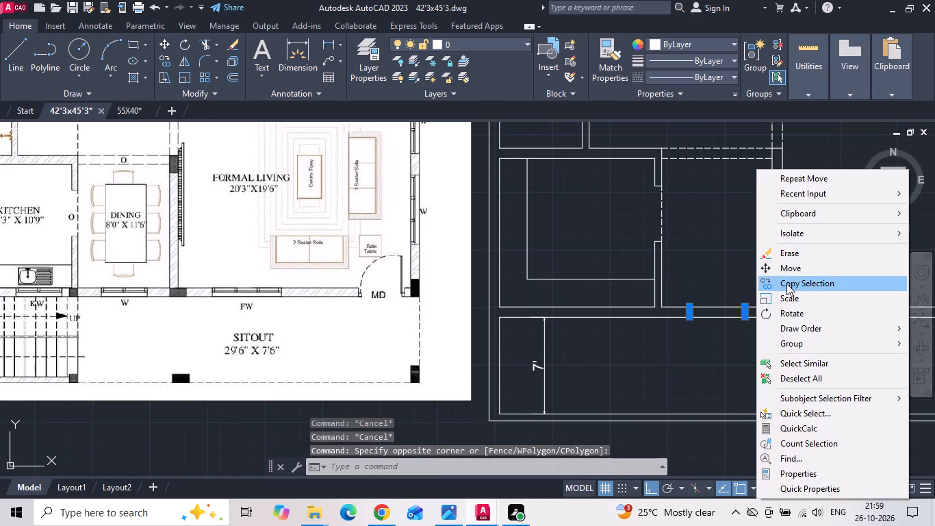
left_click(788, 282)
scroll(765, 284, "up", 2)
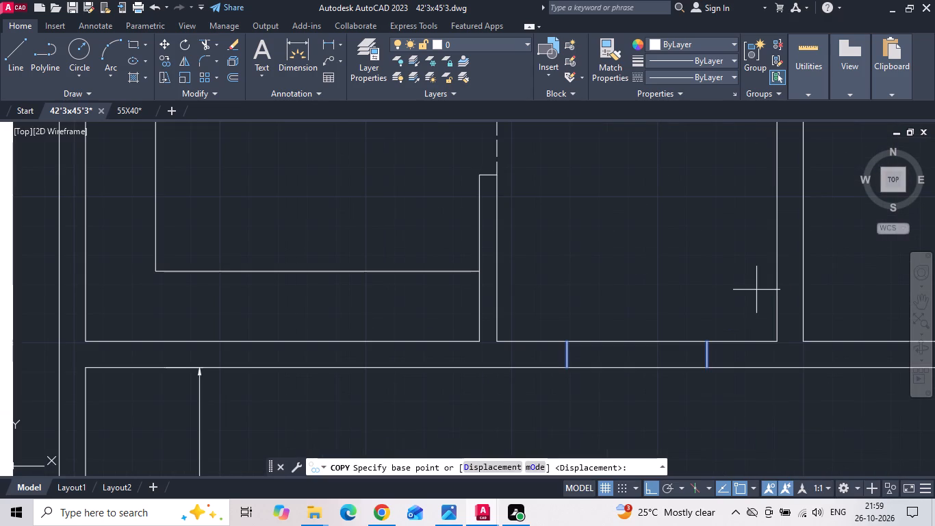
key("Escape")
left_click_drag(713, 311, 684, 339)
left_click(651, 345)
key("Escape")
Copy the inner face line of the dining room's south wall 4" and 5" south into the wall thickness.
left_click_drag(644, 308, 621, 349)
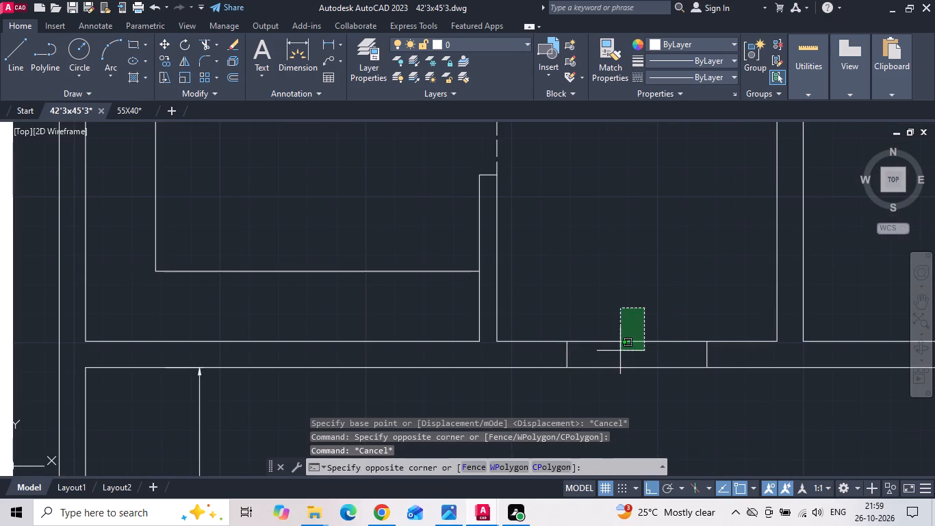
left_click(619, 352)
right_click(626, 292)
left_click(667, 263)
left_click_drag(664, 264, 663, 268)
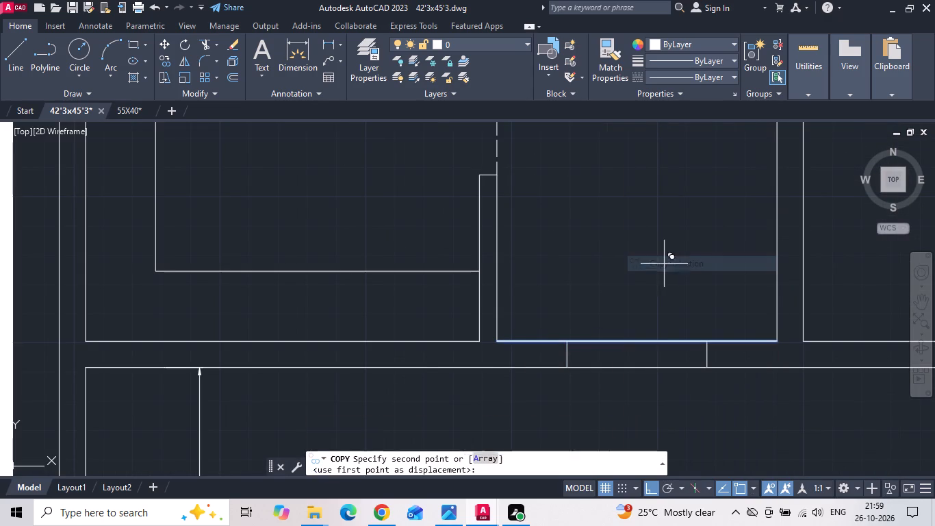
left_click_drag(663, 268, 662, 279)
type("4 5")
key("space")
key("Escape")
Trim the two lines inside the dining room's south wall back to the window jambs.
type("tr")
key("space")
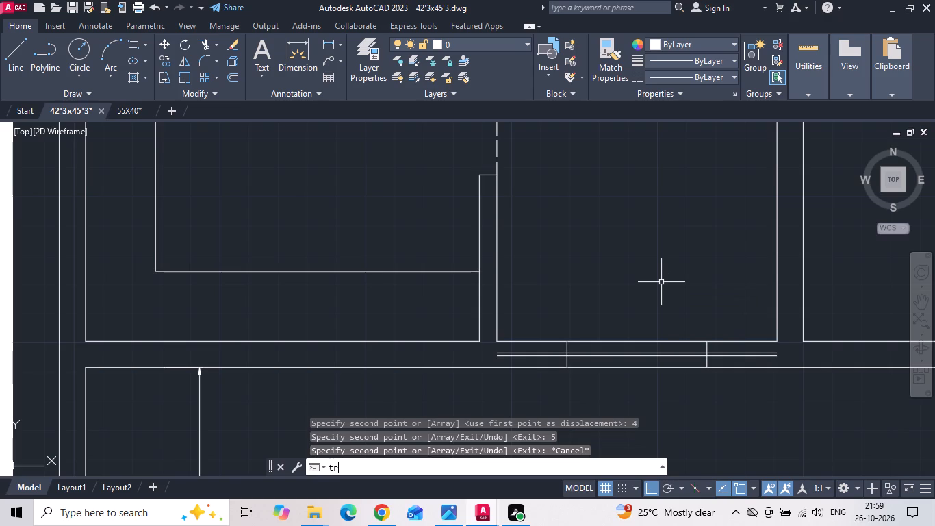
key("space")
left_click(504, 351)
left_click(510, 355)
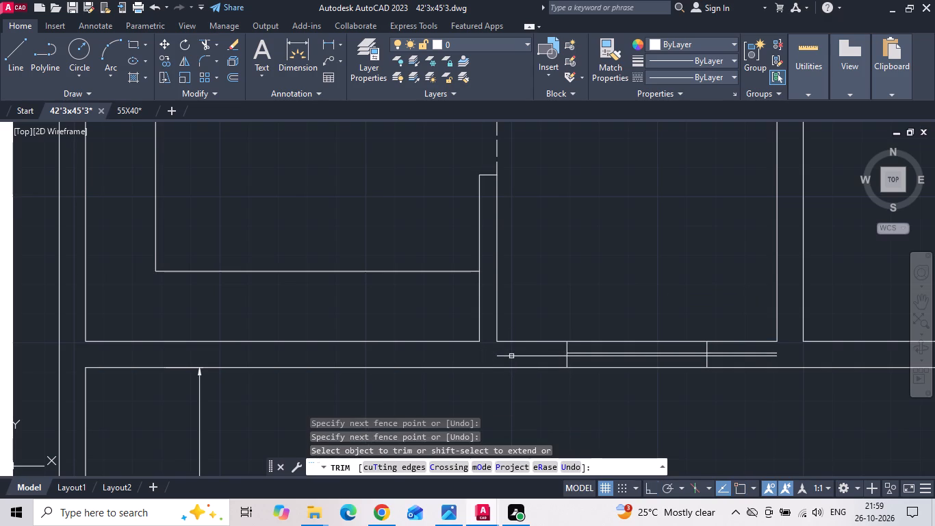
left_click(512, 356)
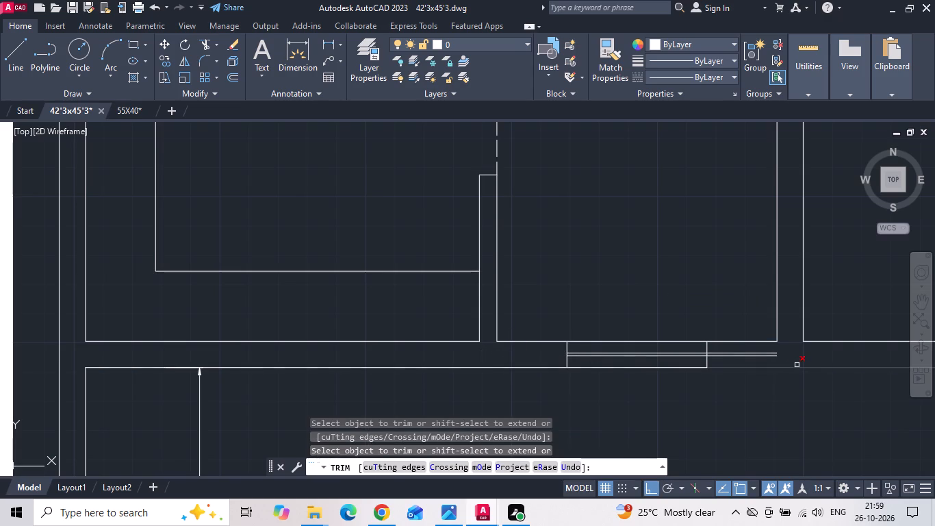
left_click(771, 355)
left_click(768, 353)
key("Escape")
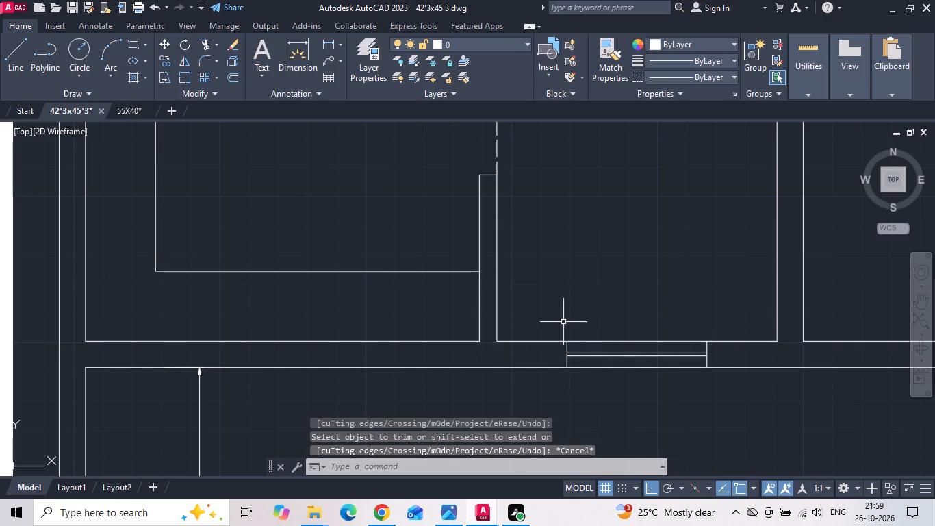
Copy the dining window from its upper east jamb corner to the kitchen's inner southeast corner.
left_click_drag(557, 323, 558, 333)
left_click(727, 395)
right_click(692, 250)
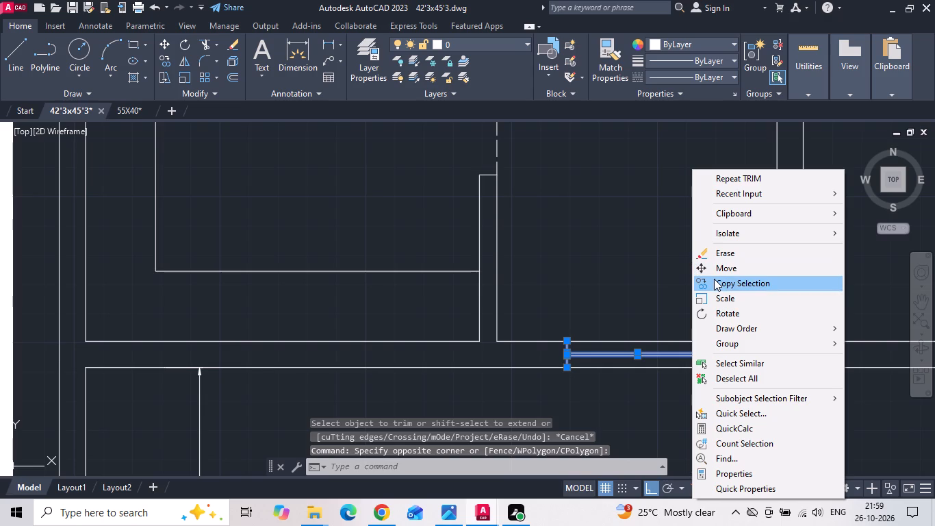
left_click(714, 279)
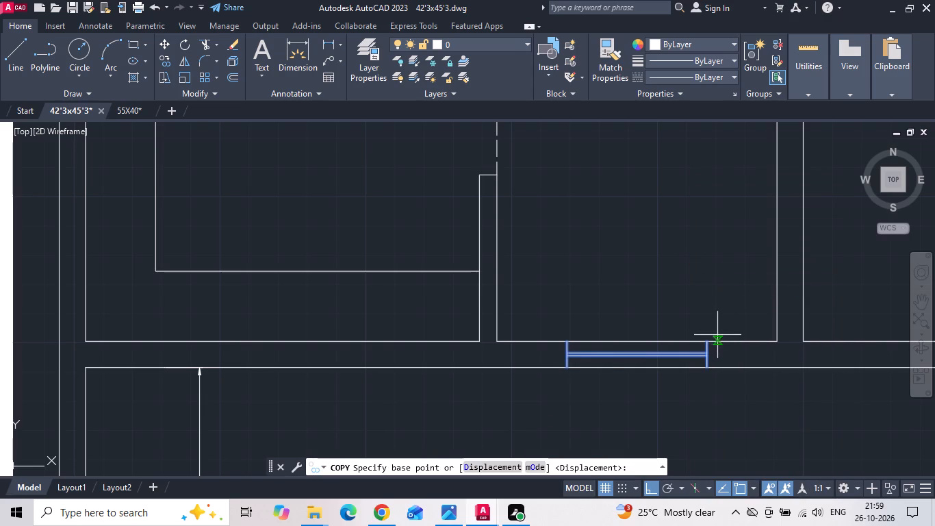
left_click(711, 337)
scroll(427, 356, "up", 2)
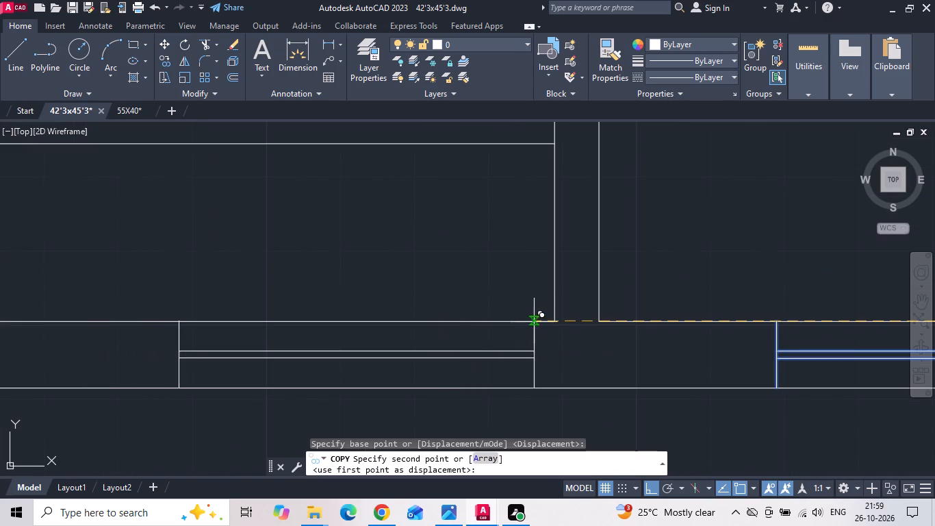
left_click(554, 318)
scroll(628, 319, "down", 2)
key("Escape")
Move the copied window in the kitchen's south wall 1'6" west with ortho.
scroll(626, 321, "down", 2)
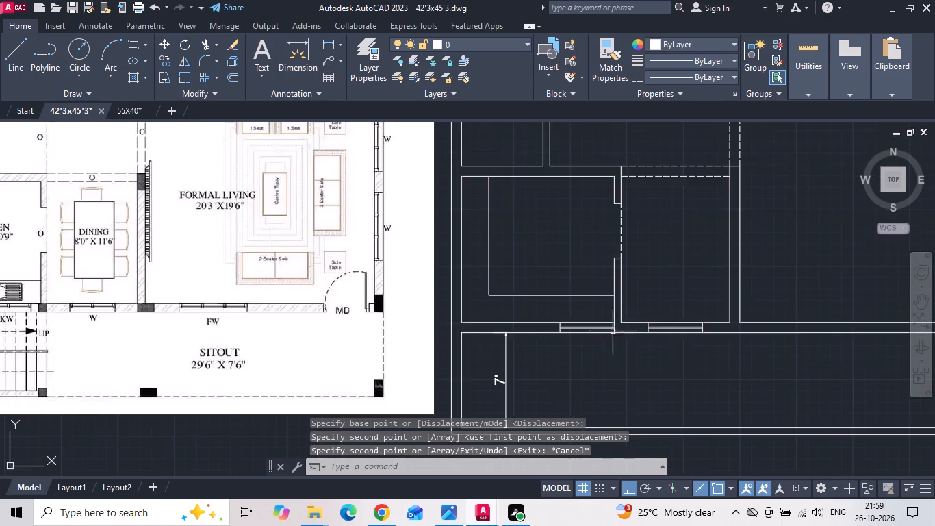
scroll(611, 332, "down", 1)
scroll(218, 329, "up", 3)
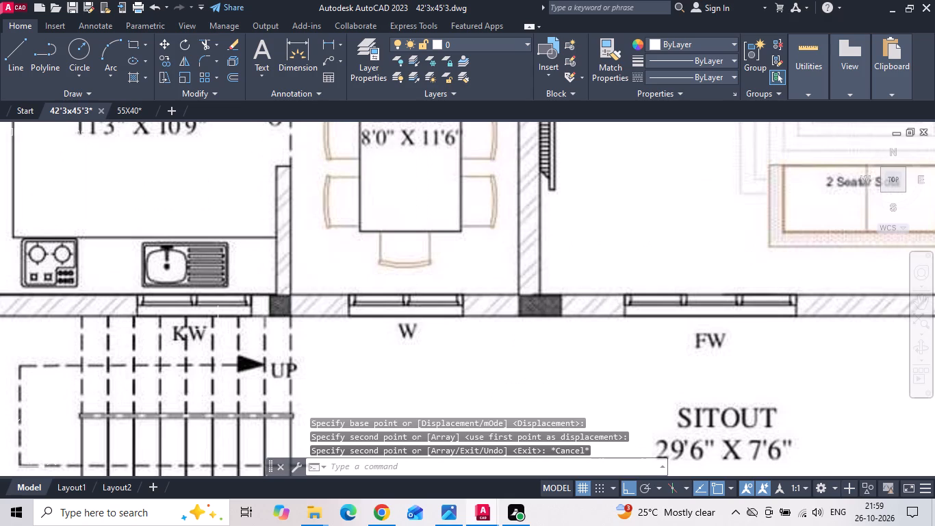
middle_click_drag(283, 314, 389, 317)
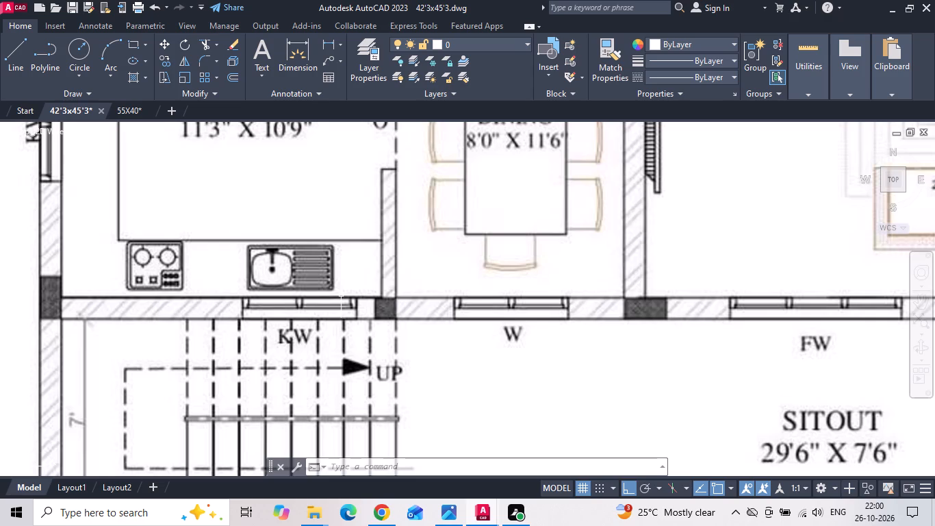
scroll(320, 264, "down", 3)
scroll(680, 277, "up", 3)
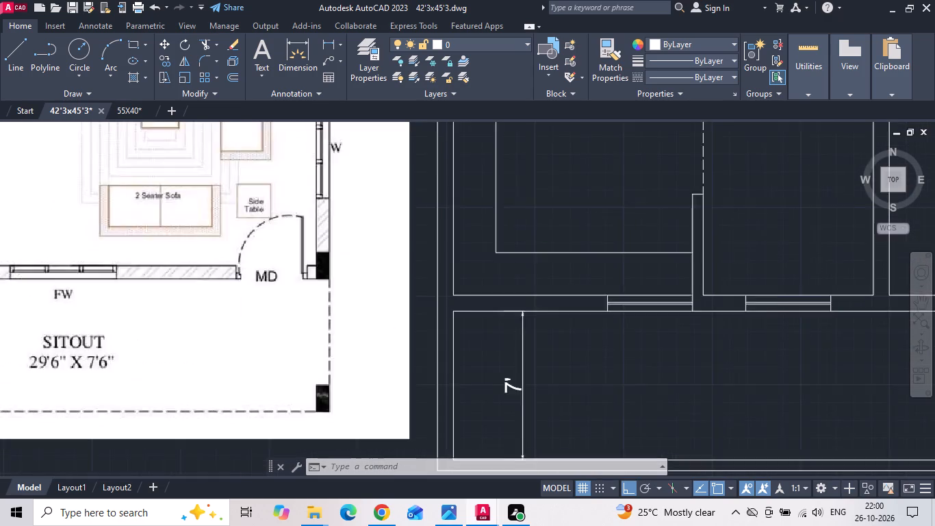
left_click_drag(528, 292, 533, 300)
left_click(704, 388)
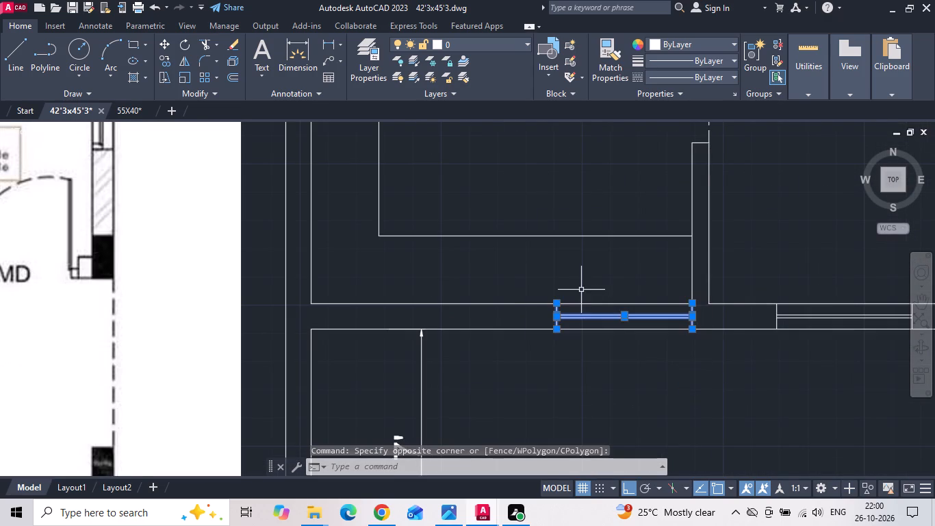
right_click(581, 290)
left_click(592, 273)
left_click_drag(556, 274, 528, 272)
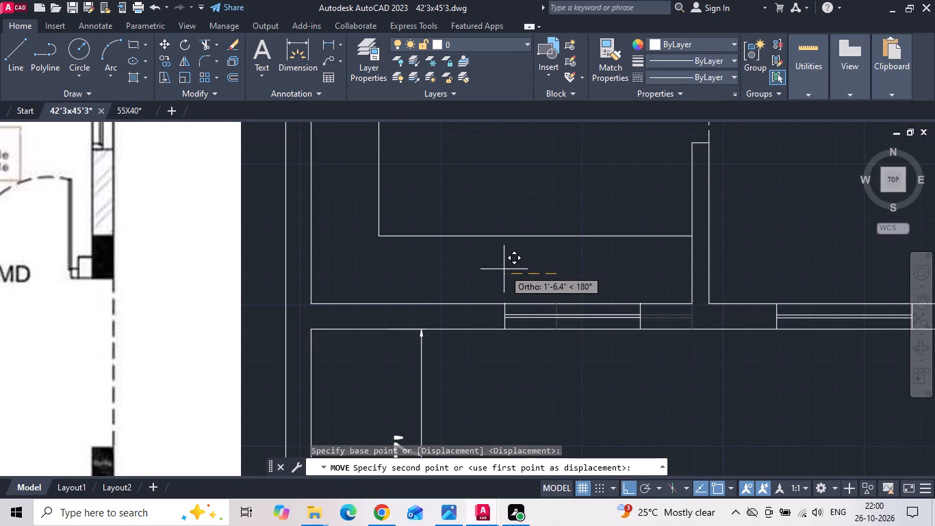
type("1'6")
key("Return")
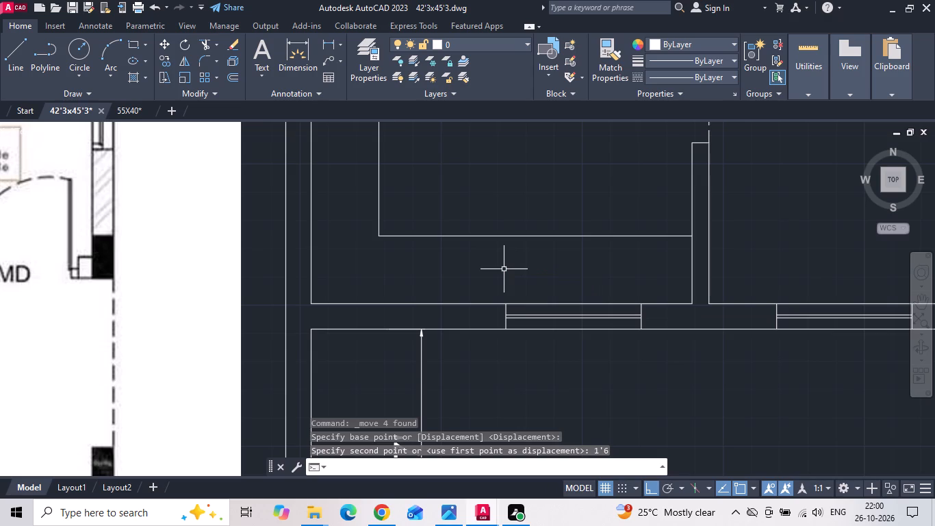
Move the window in the kitchen's south wall 6" back east with ortho.
scroll(505, 279, "down", 1)
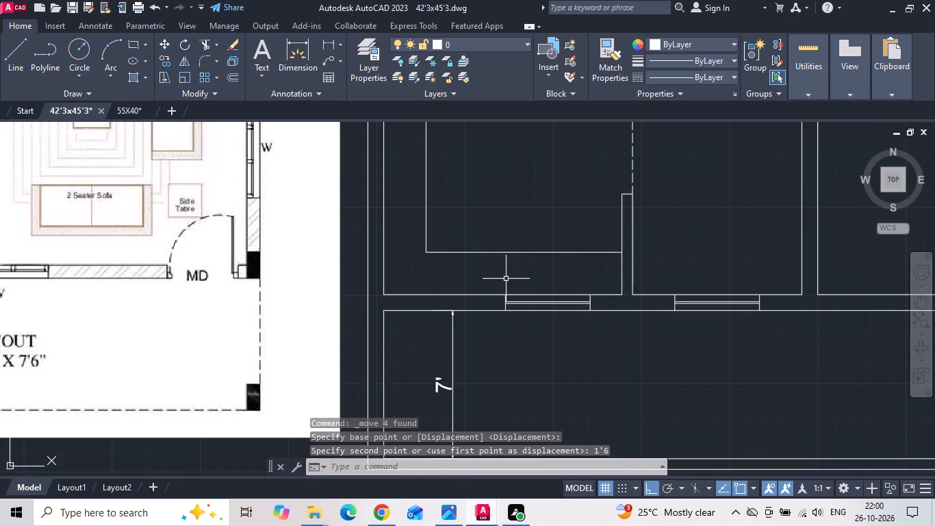
left_click(500, 288)
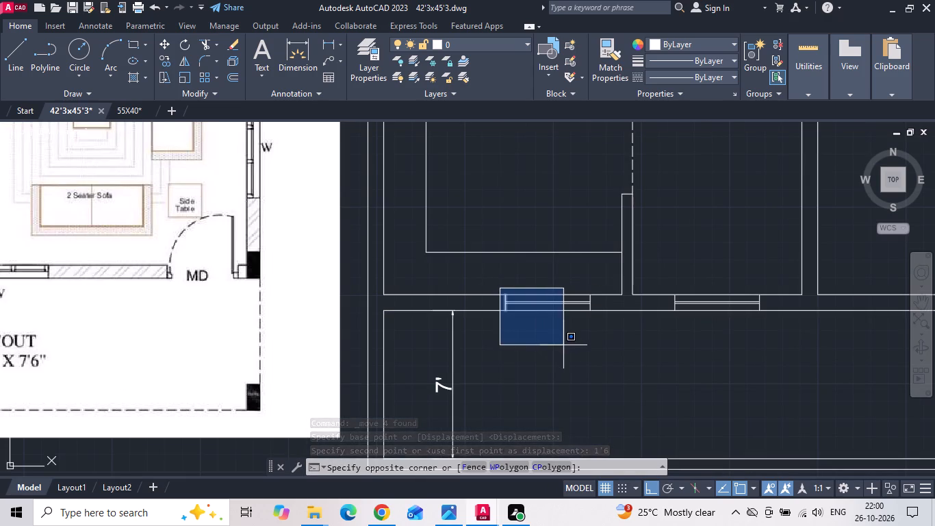
left_click(595, 357)
right_click(595, 357)
left_click(652, 126)
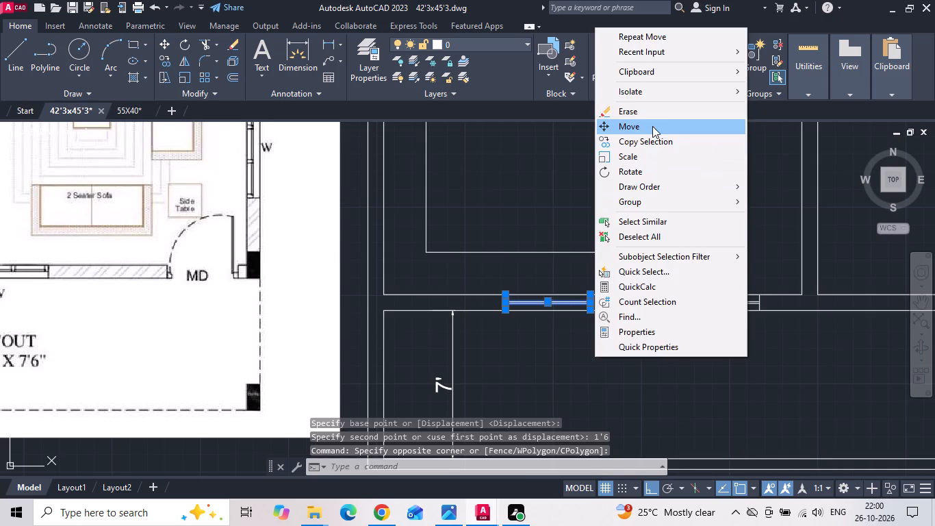
scroll(604, 256, "up", 1)
left_click_drag(526, 288, 535, 291)
key("6")
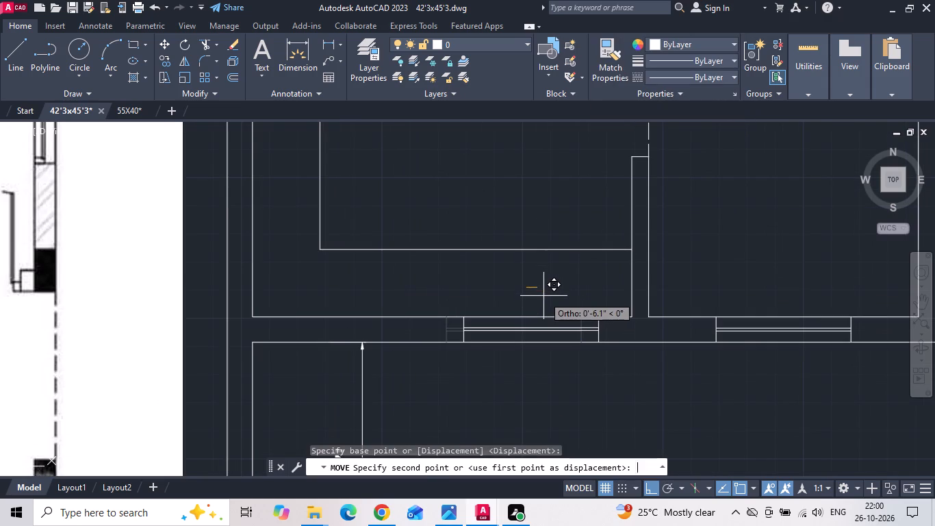
key("Return")
Measure the length of the window in the first floor plan's master bedroom west wall with a linear dimension.
scroll(569, 325, "down", 3)
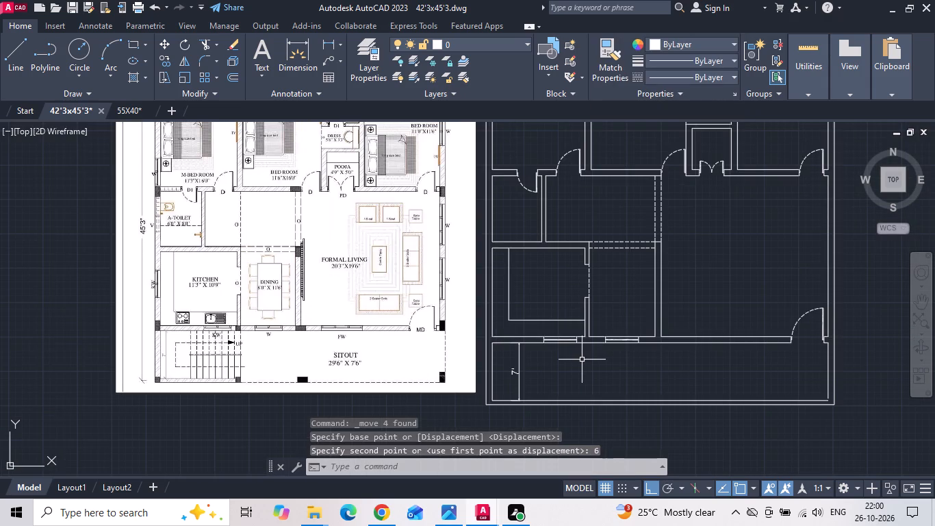
middle_click_drag(514, 343, 556, 335)
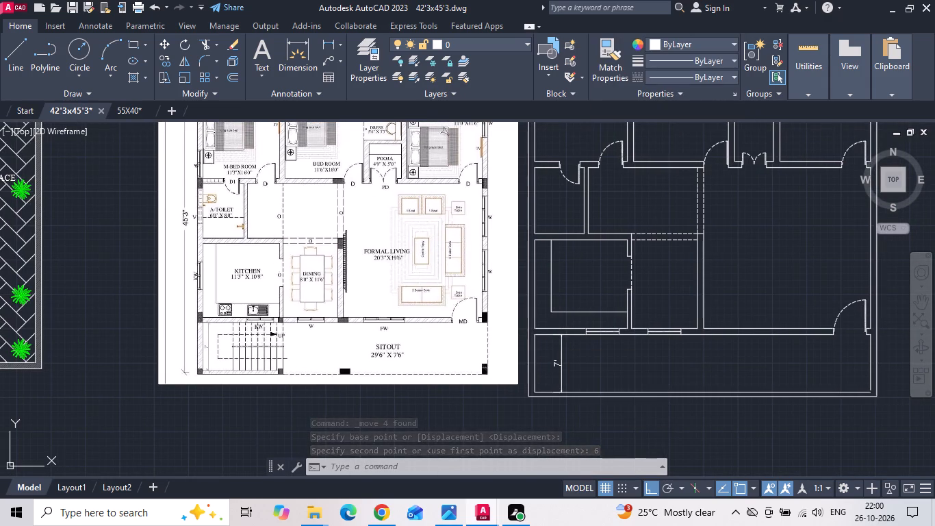
middle_click_drag(476, 339, 485, 344)
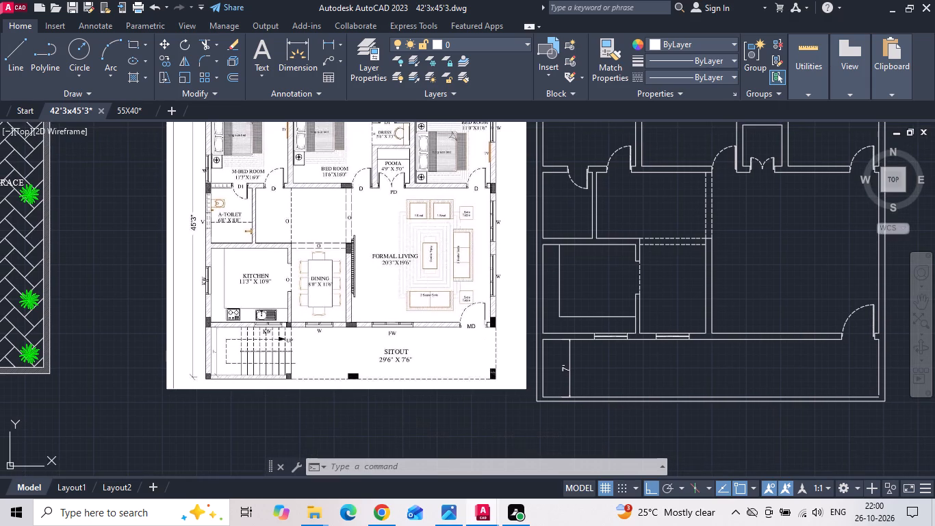
middle_click_drag(489, 302, 712, 299)
scroll(703, 312, "down", 2)
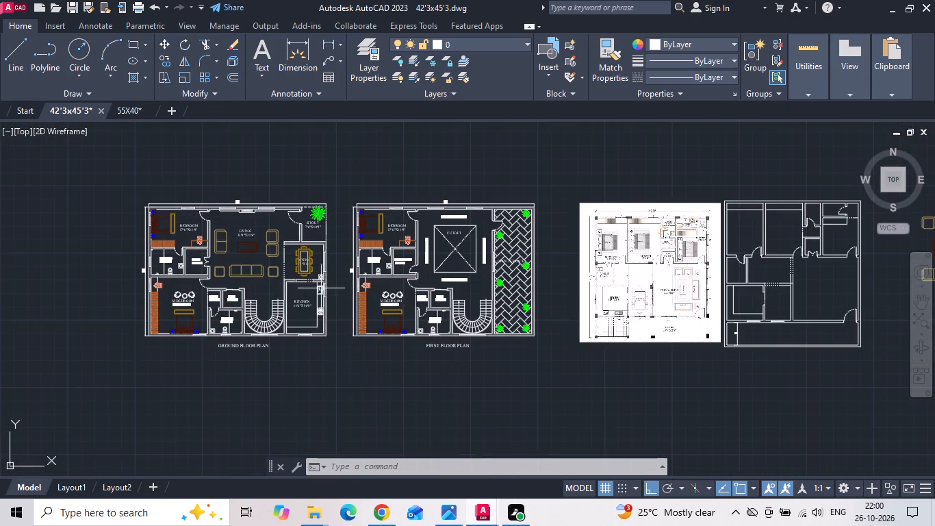
scroll(321, 288, "up", 2)
scroll(395, 249, "up", 3)
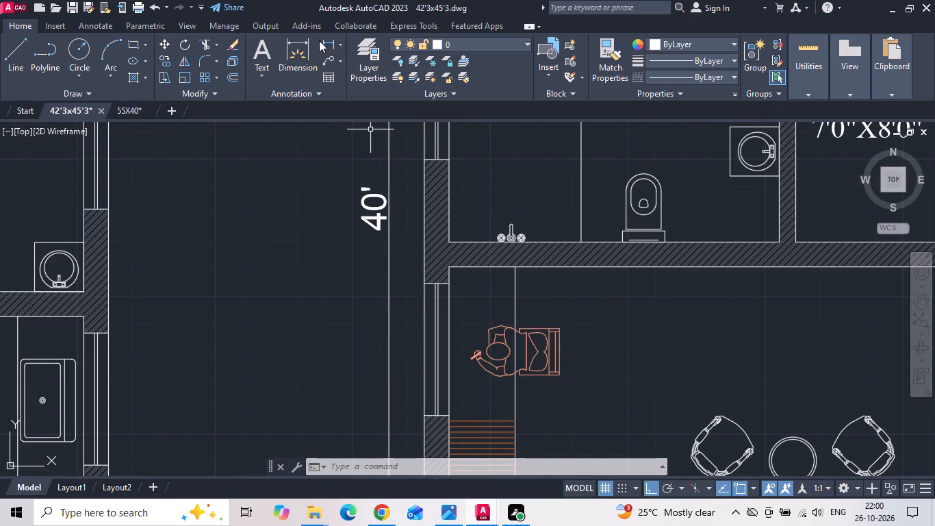
left_click(325, 44)
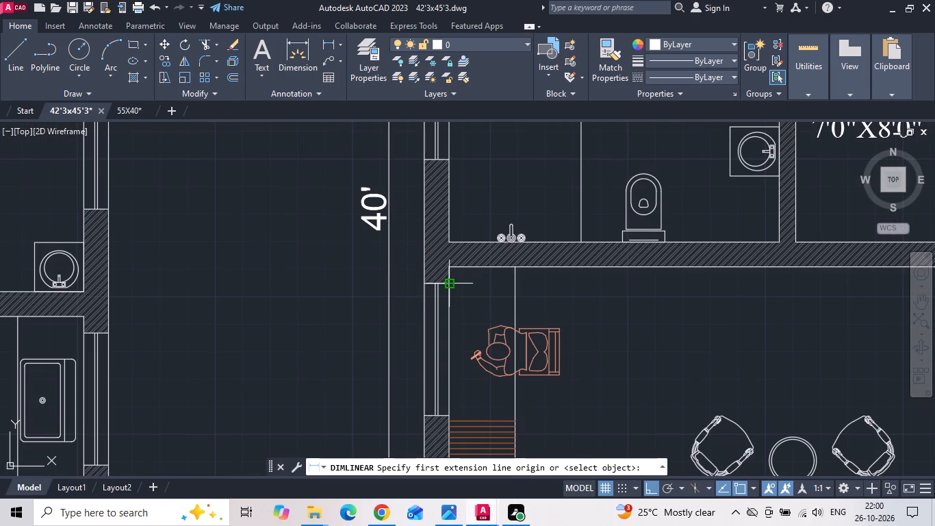
left_click(452, 282)
left_click(449, 418)
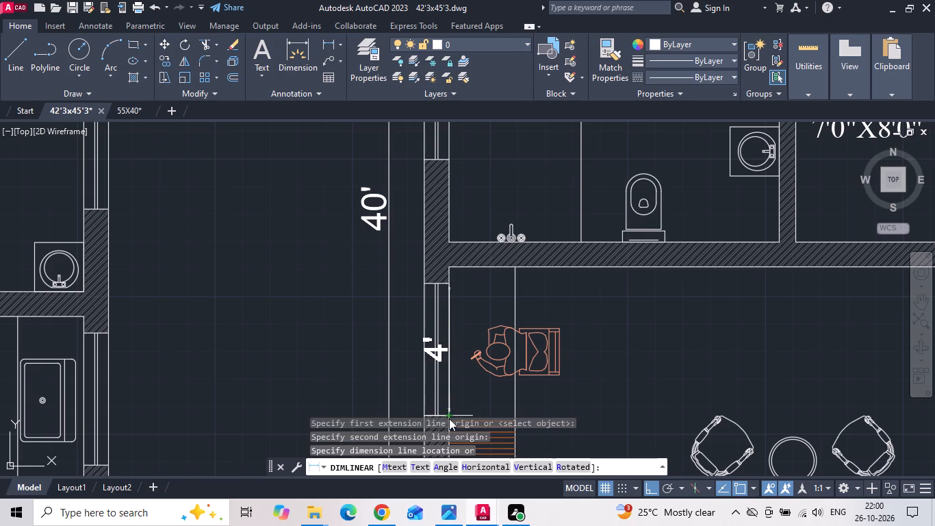
key("Escape")
Copy the first floor master bedroom's west window, based on the room's inner northwest corner, to the kitchen's inner northwest corner.
middle_click_drag(429, 332, 424, 310)
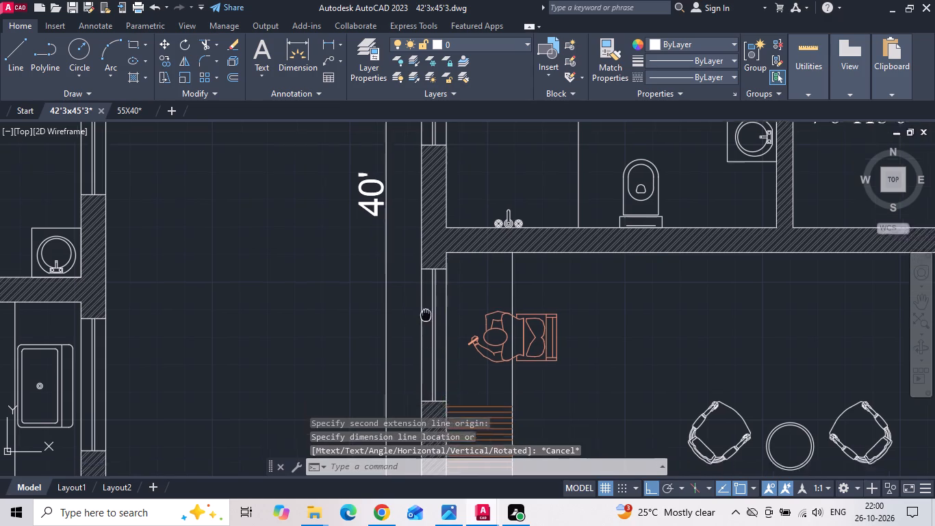
middle_click_drag(424, 310, 405, 214)
left_click_drag(383, 154, 382, 162)
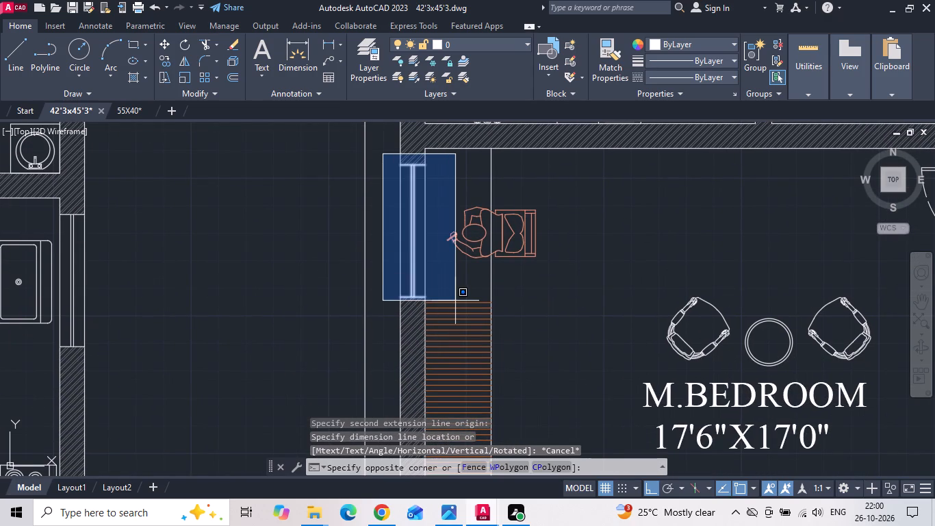
left_click(455, 301)
right_click(444, 233)
left_click(457, 288)
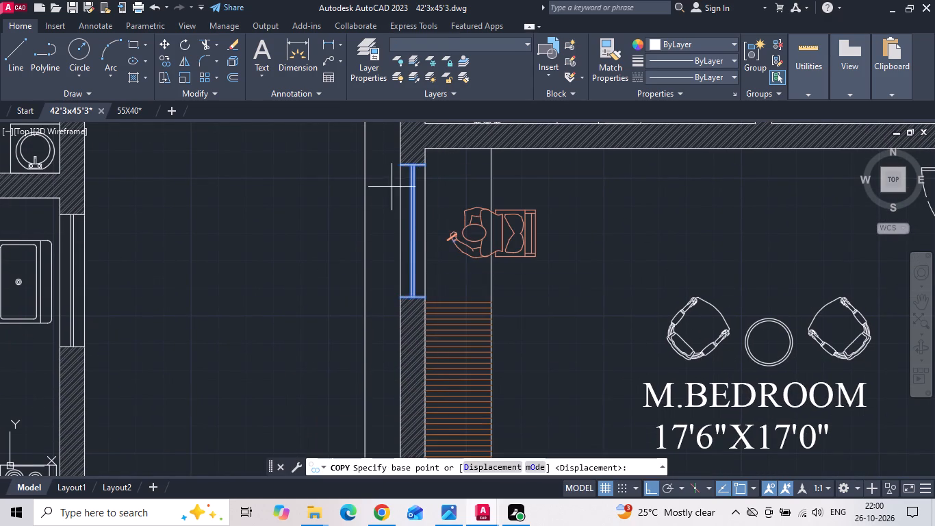
scroll(433, 154, "up", 3)
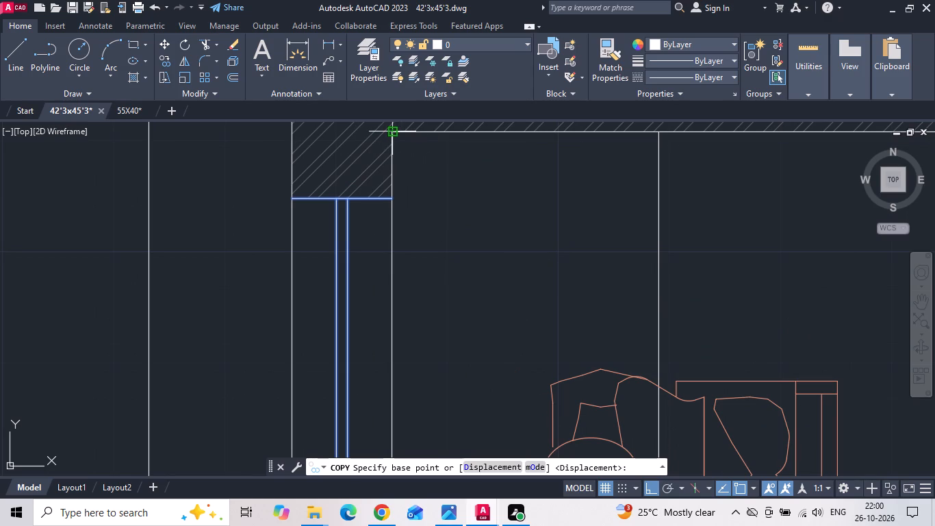
left_click(396, 132)
scroll(287, 204, "down", 8)
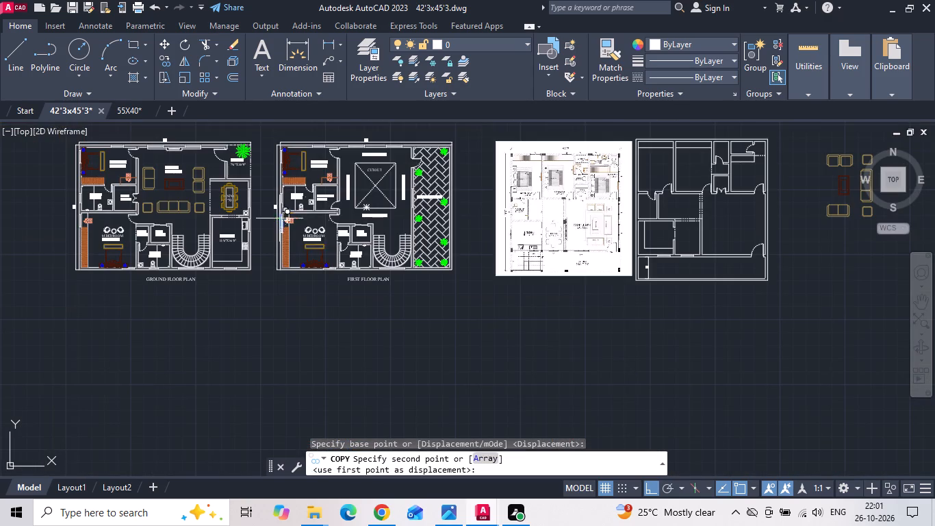
scroll(700, 210, "up", 2)
middle_click_drag(552, 238, 578, 246)
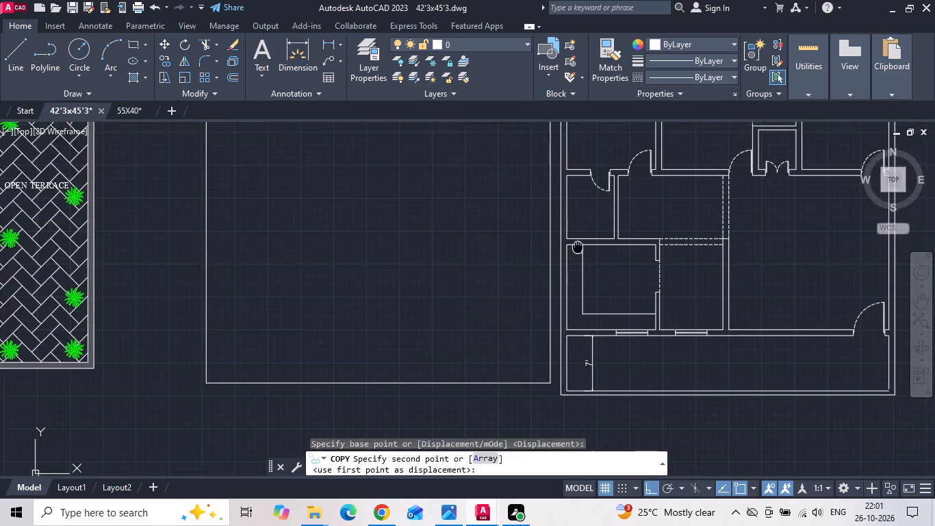
scroll(578, 246, "up", 1)
left_click(557, 245)
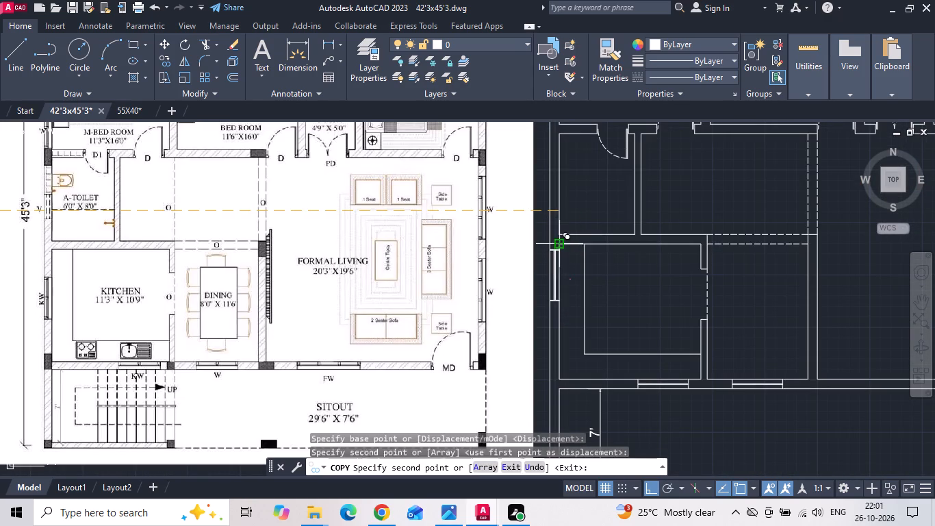
key("Escape")
Erase the stray dot inside the kitchen near its west wall.
scroll(559, 279, "up", 2)
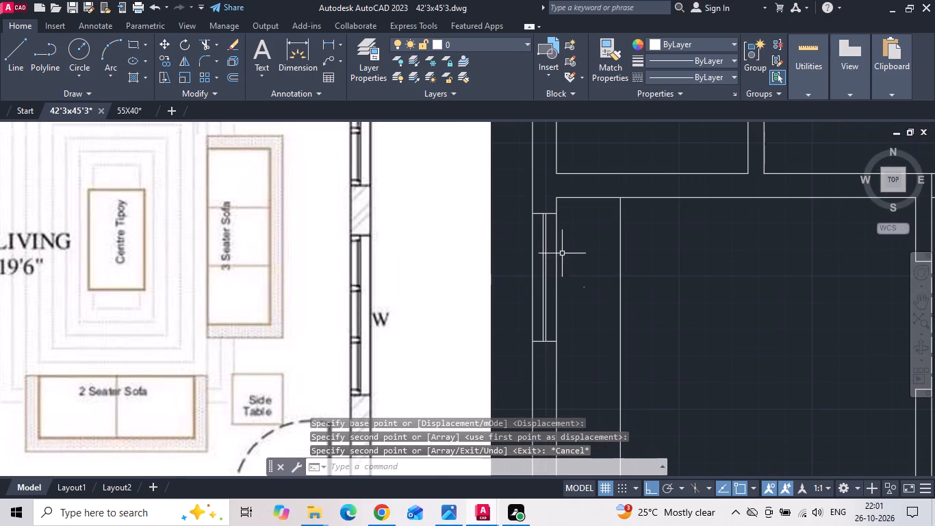
left_click_drag(570, 256, 587, 302)
left_click(591, 323)
key("Delete")
Draw a short horizontal guide line from the midpoint of the kitchen's inner west wall line outwards across the wall.
scroll(593, 235, "down", 2)
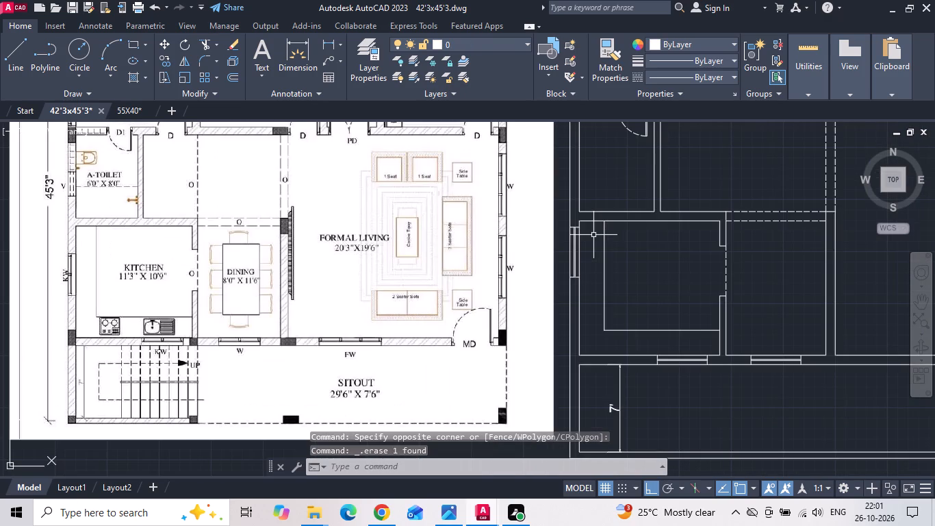
key("l")
key("space")
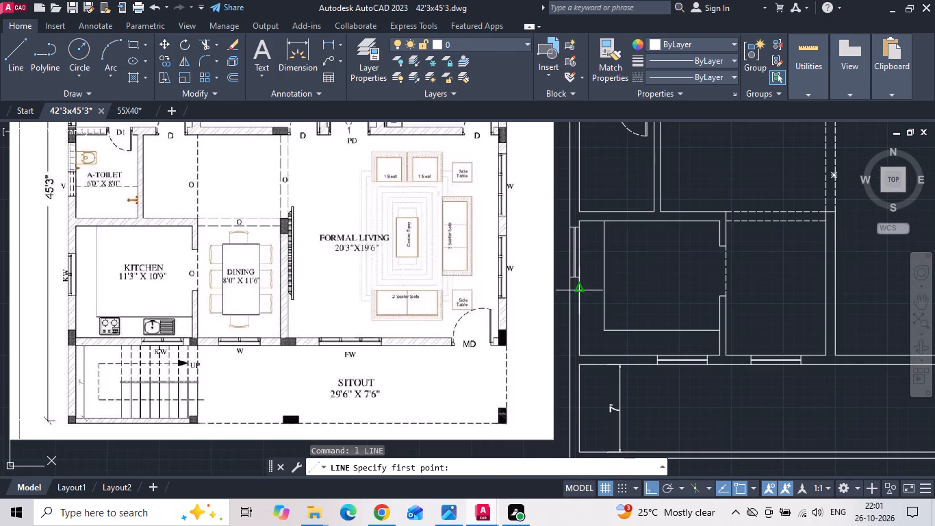
left_click(579, 290)
scroll(572, 290, "up", 2)
left_click(550, 297)
key("Escape")
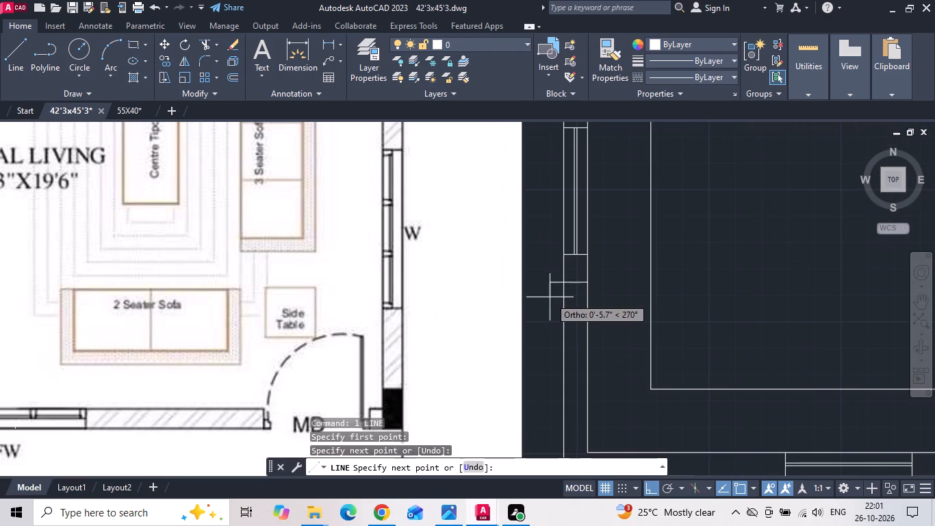
Offset the guide line at the kitchen's west wall 2' to the north.
type("o")
key("space")
type("2'")
key("Return")
left_click(552, 284)
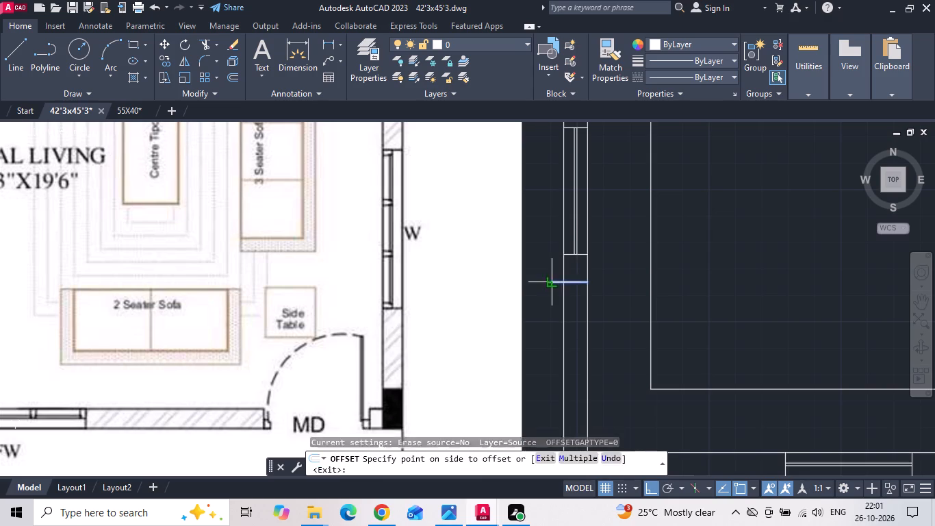
left_click(551, 219)
key("Escape")
Move the kitchen's west window from its northeast corner onto the inner-wall end of the offset guide line.
middle_click_drag(548, 225, 547, 245)
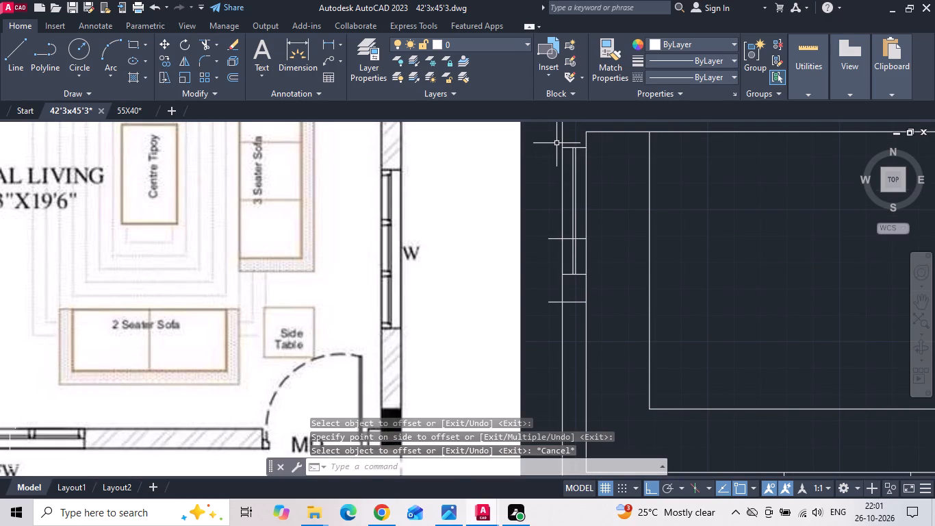
left_click(556, 143)
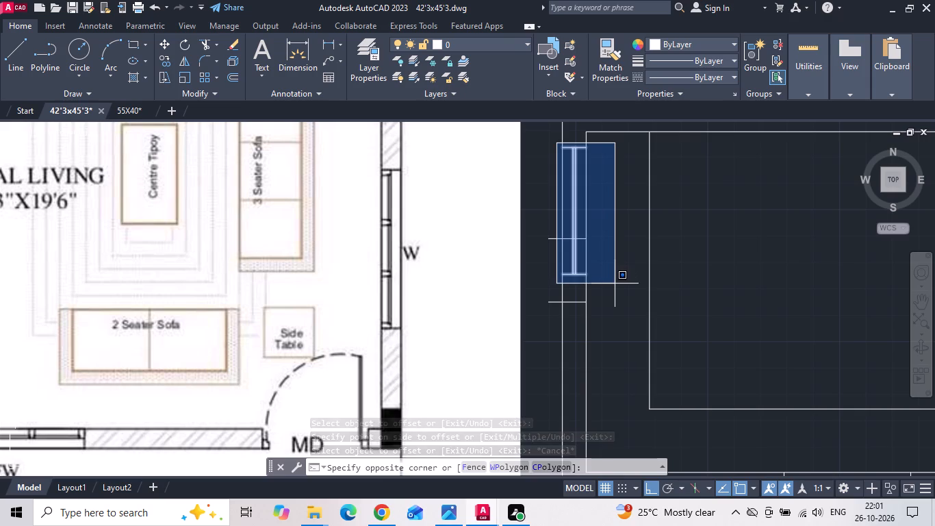
left_click(615, 286)
right_click(615, 286)
left_click(634, 272)
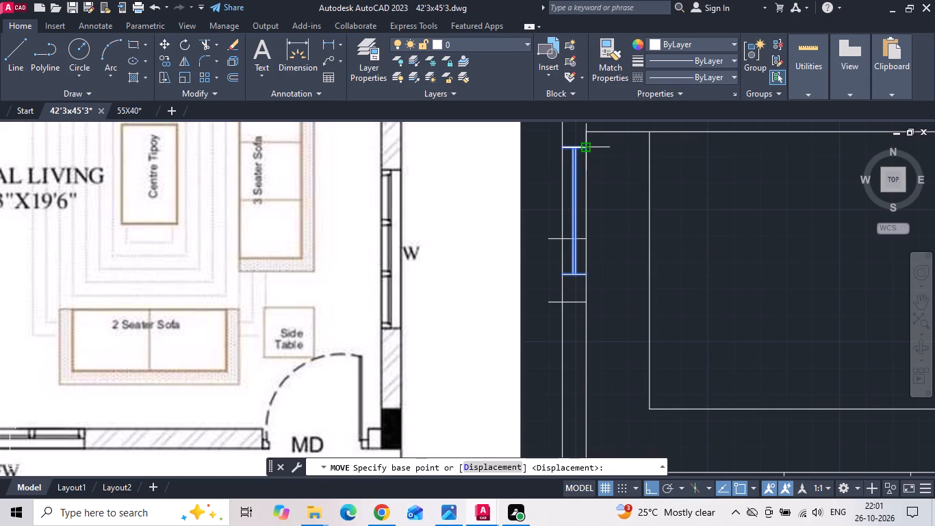
left_click(589, 150)
left_click(585, 237)
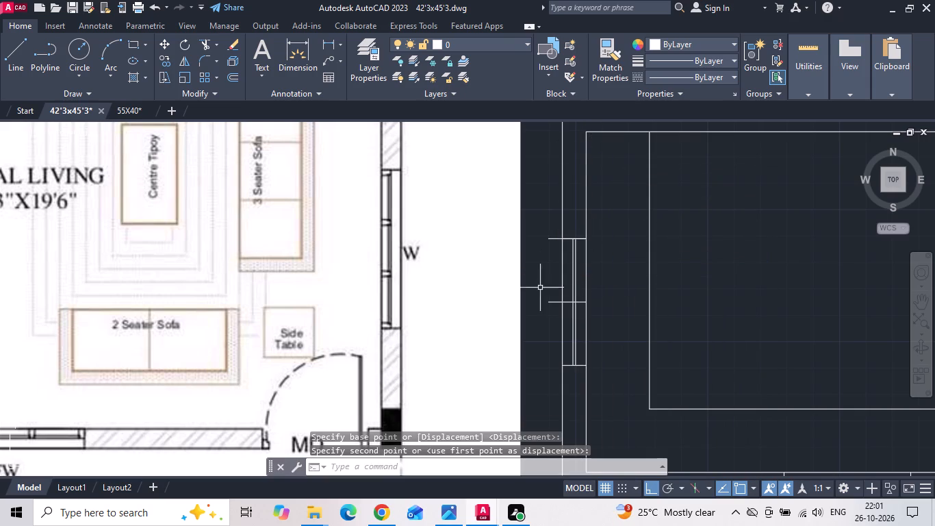
Erase the two guide lines crossing the kitchen's west wall.
left_click(556, 304)
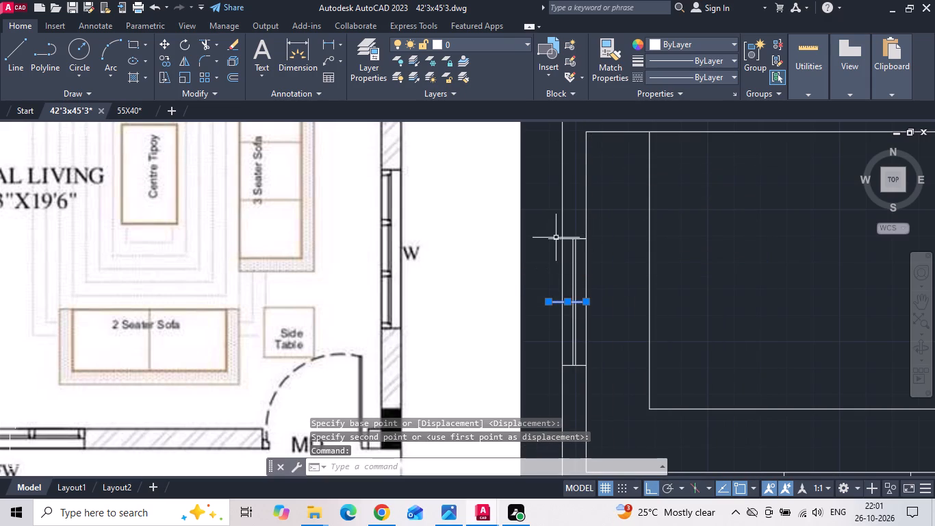
left_click(556, 238)
key("Delete")
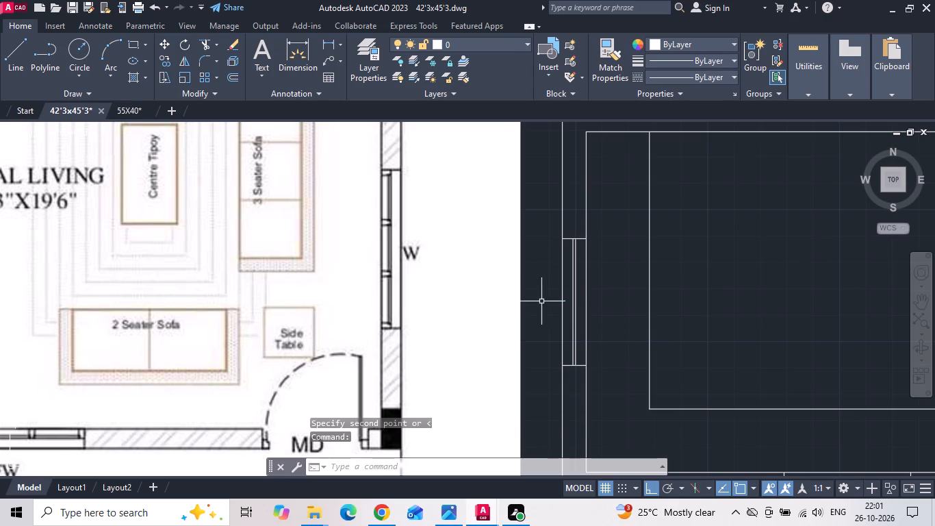
Copy the kitchen's west window, based on its southeast corner, to the master bedroom's inner southwest corner.
scroll(560, 246, "down", 2)
scroll(630, 305, "down", 1)
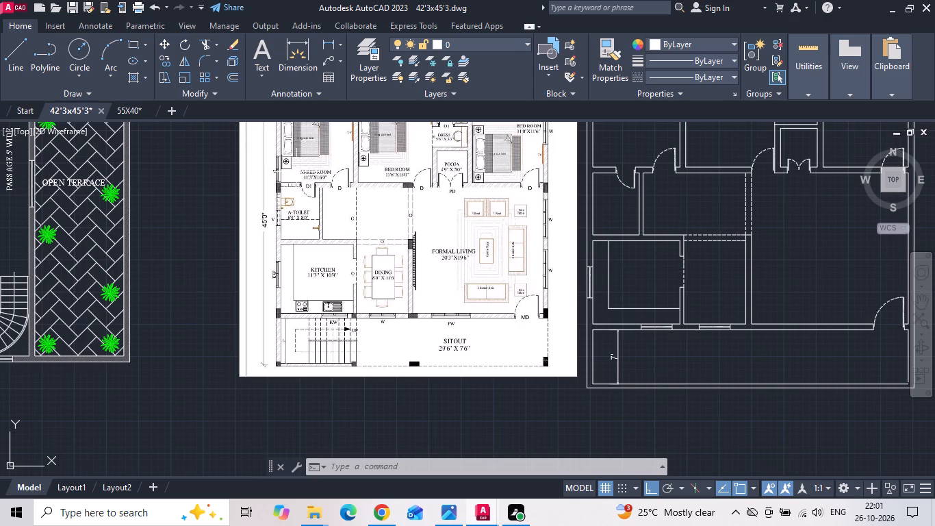
scroll(285, 172, "up", 3)
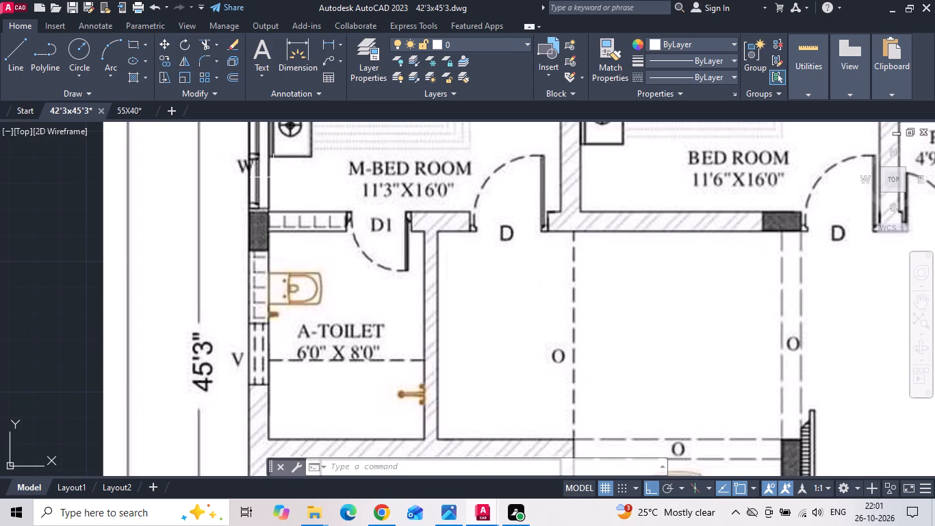
scroll(253, 232, "down", 2)
scroll(403, 252, "down", 1)
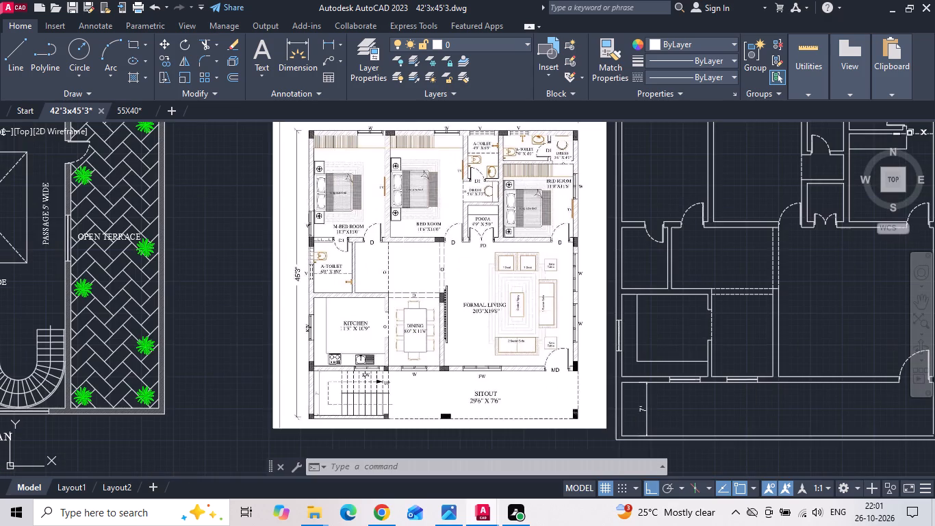
scroll(635, 349, "up", 2)
left_click(567, 360)
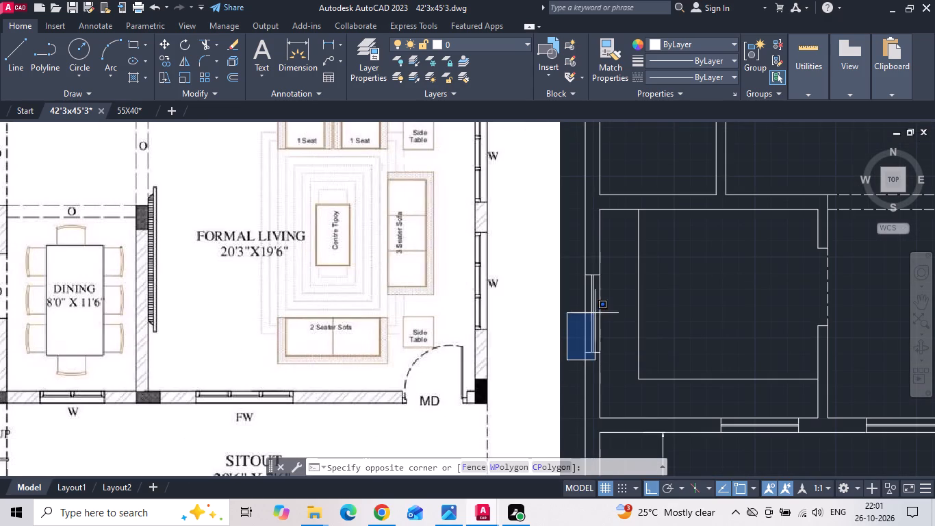
left_click(613, 267)
right_click(613, 267)
left_click(629, 286)
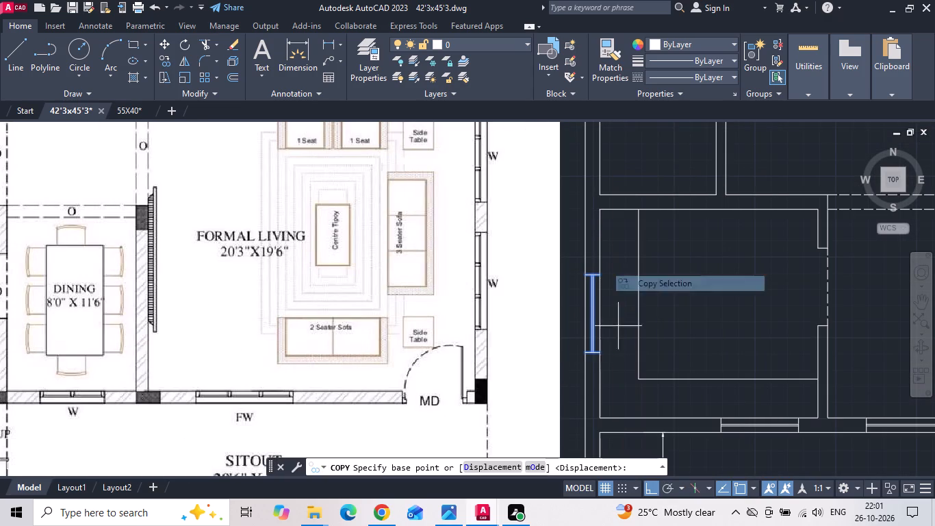
scroll(604, 351, "up", 3)
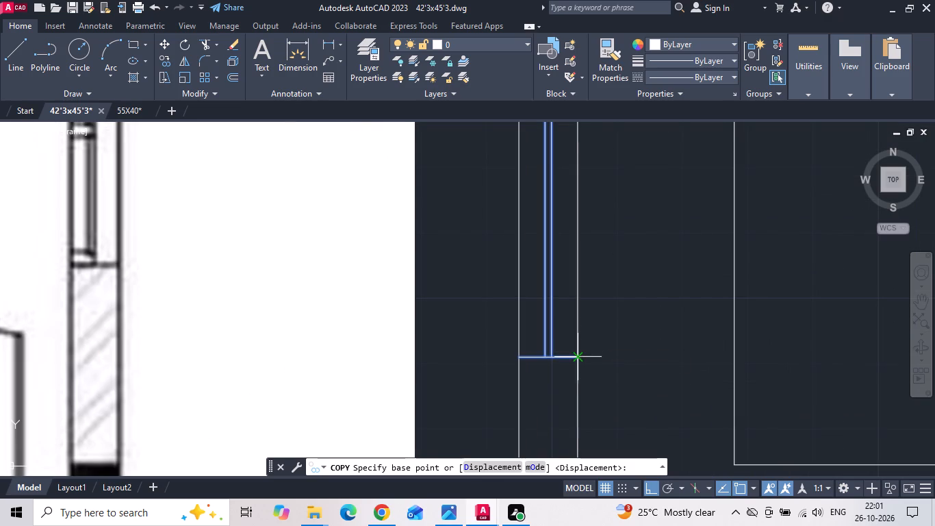
left_click(579, 354)
scroll(579, 354, "down", 3)
middle_click_drag(575, 263, 573, 429)
scroll(573, 429, "down", 1)
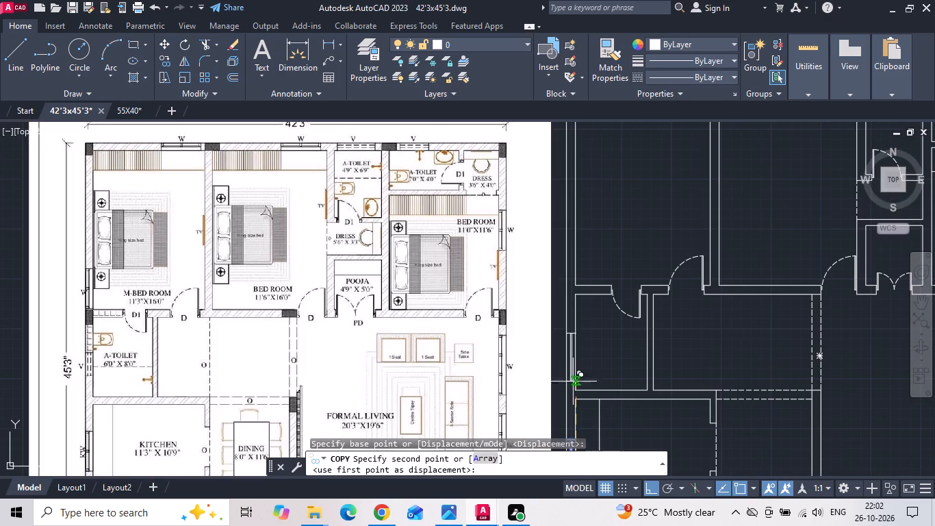
scroll(565, 319, "down", 1)
scroll(565, 298, "up", 6)
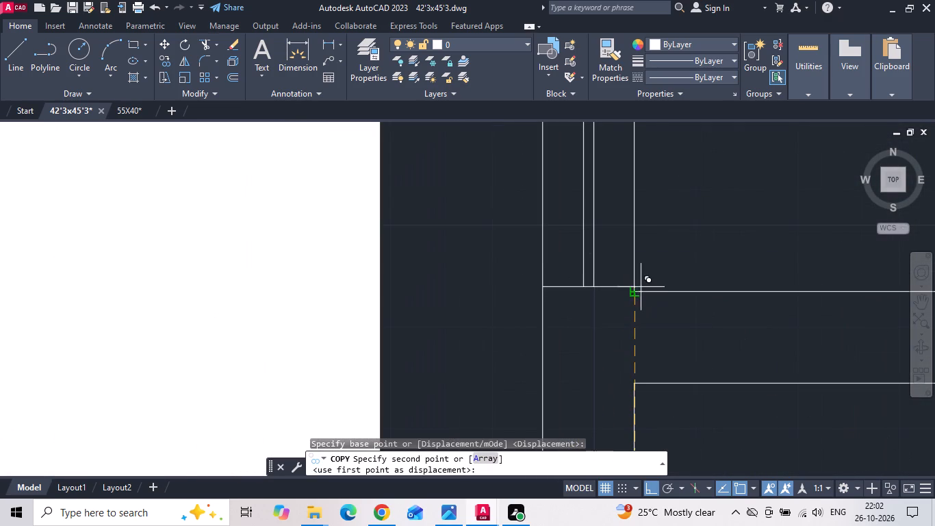
left_click(637, 292)
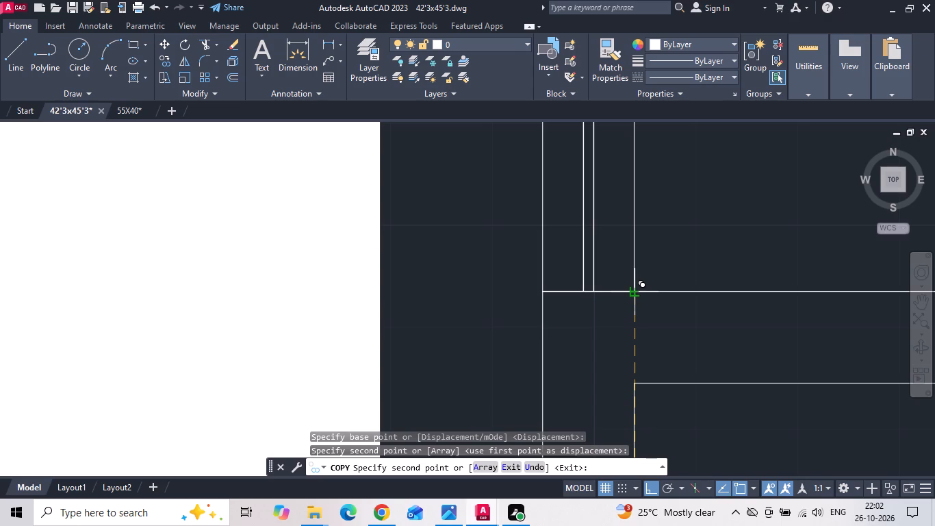
key("Escape")
Move the copied window in the master bedroom's west wall 2" north with ortho.
left_click(528, 307)
scroll(524, 306, "down", 2)
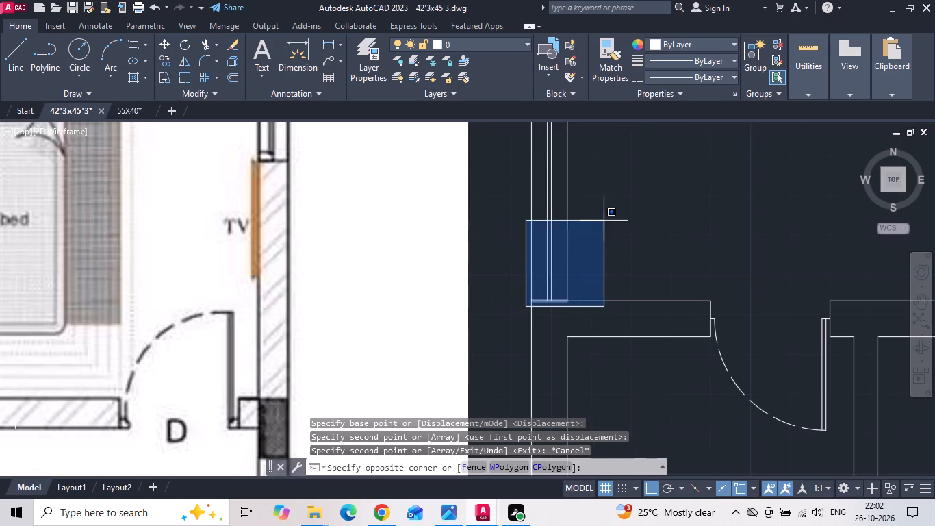
middle_click_drag(609, 208, 604, 222)
scroll(580, 289, "down", 1)
left_click(585, 173)
right_click(585, 173)
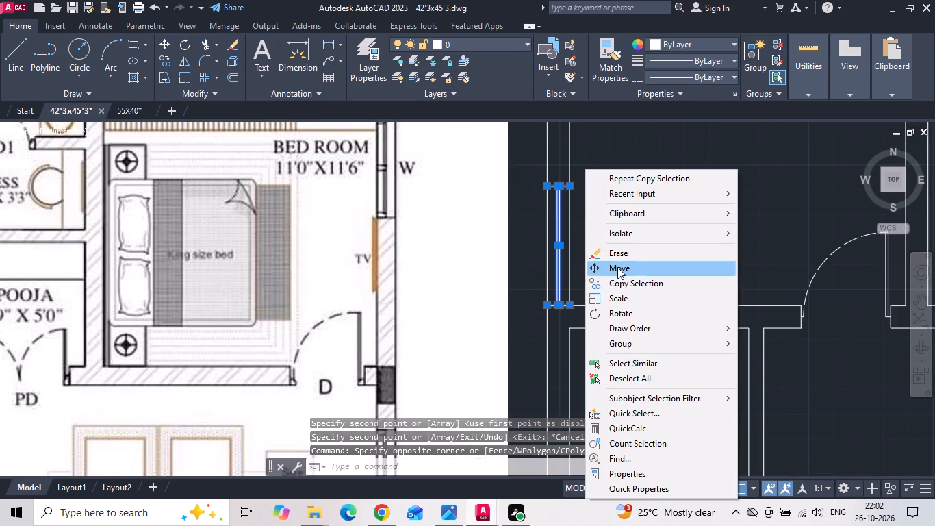
left_click(619, 273)
left_click(633, 247)
type("2")
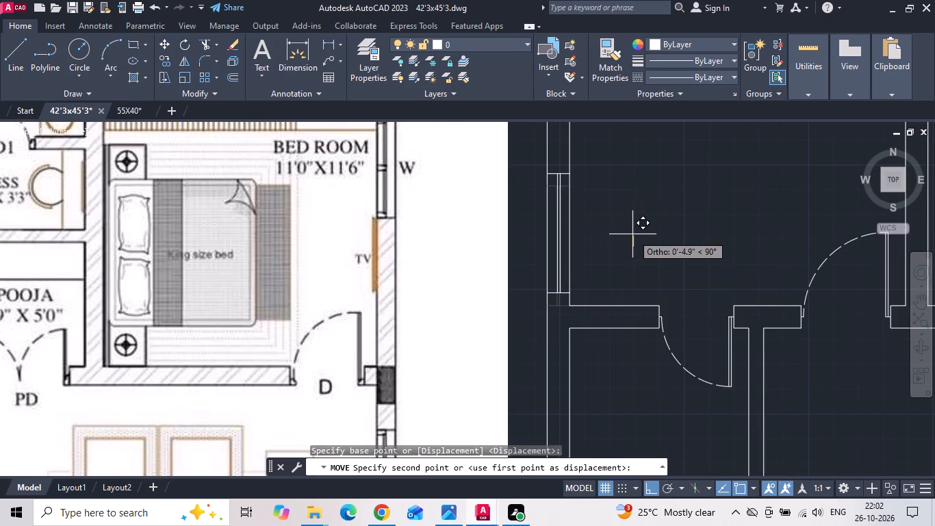
key("space")
Copy the kitchen's south window, based near the kitchen's inner southeast corner, into the master bedroom's north wall.
scroll(625, 273, "down", 2)
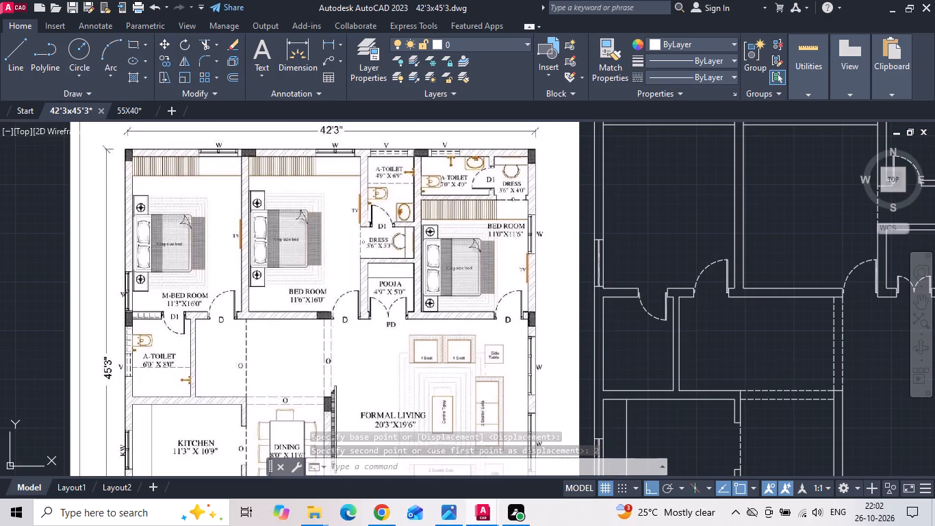
scroll(489, 173, "down", 1)
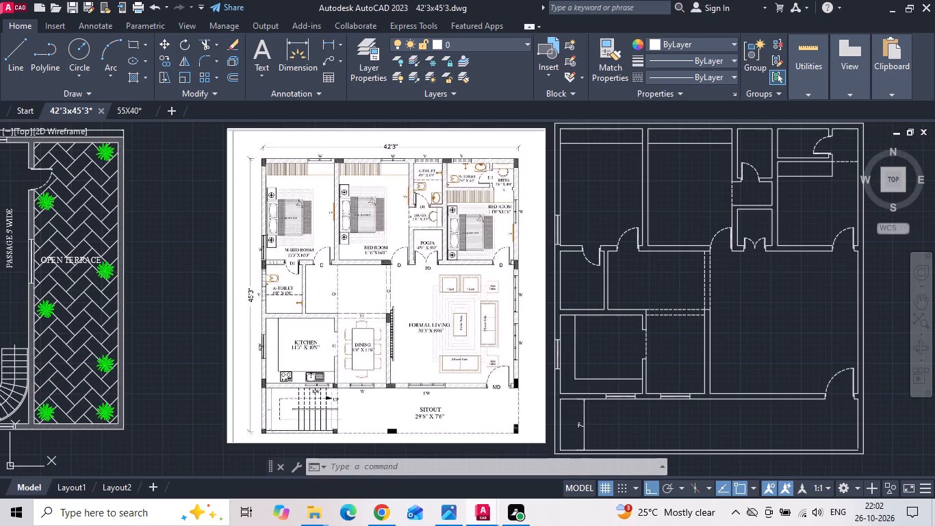
scroll(609, 432, "up", 3)
left_click_drag(573, 325, 599, 321)
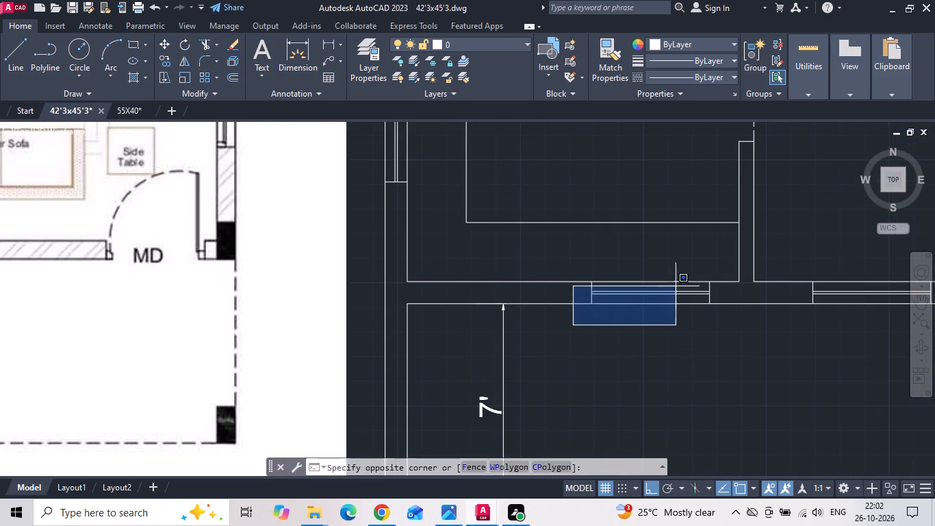
left_click(717, 271)
right_click(717, 271)
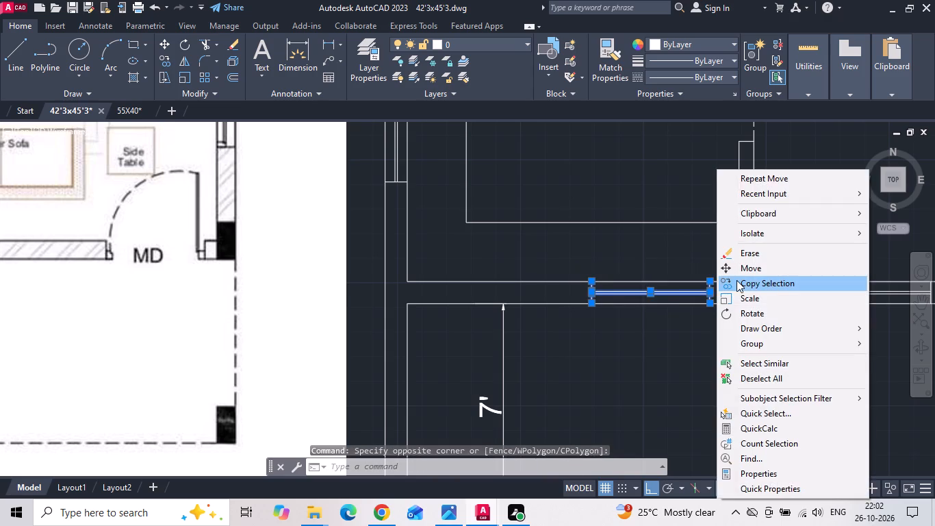
left_click(737, 280)
left_click(736, 282)
scroll(722, 358, "down", 2)
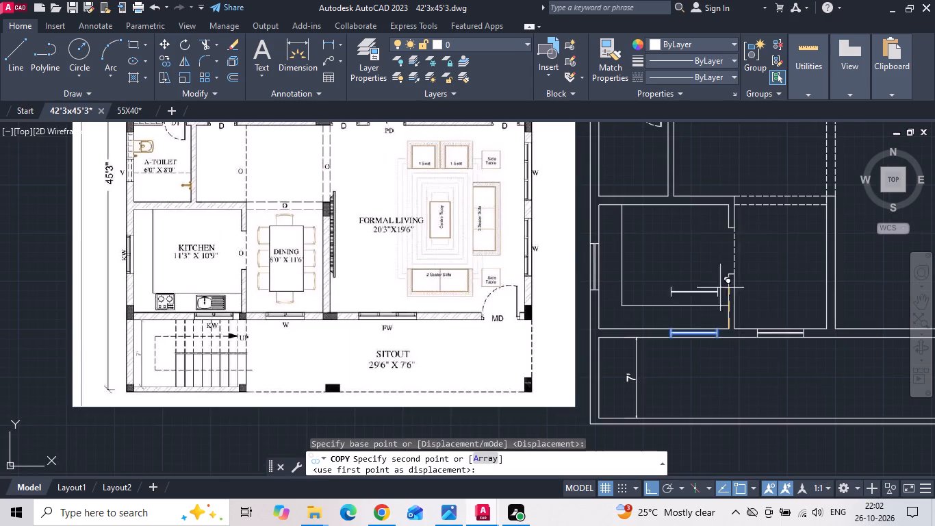
middle_click_drag(715, 179, 692, 427)
middle_click_drag(695, 189, 675, 291)
scroll(675, 292, "up", 2)
scroll(683, 197, "up", 3)
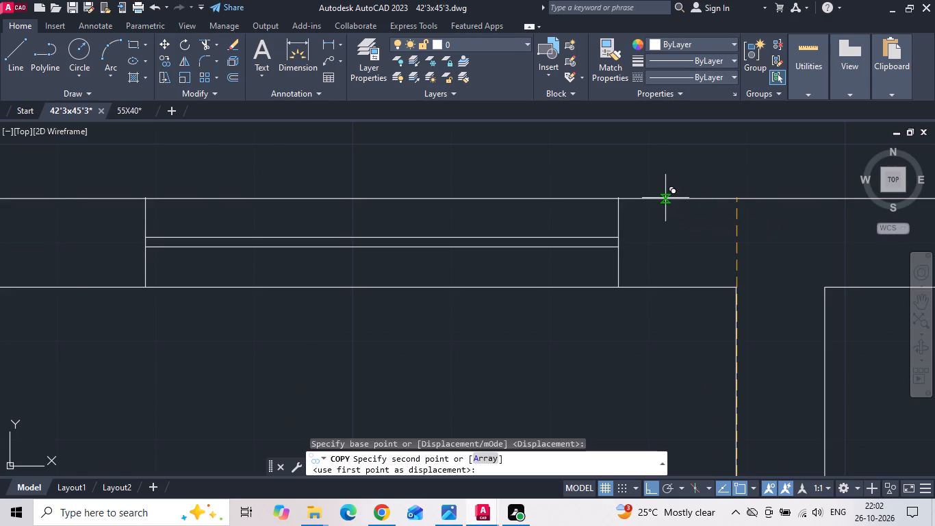
left_click(665, 198)
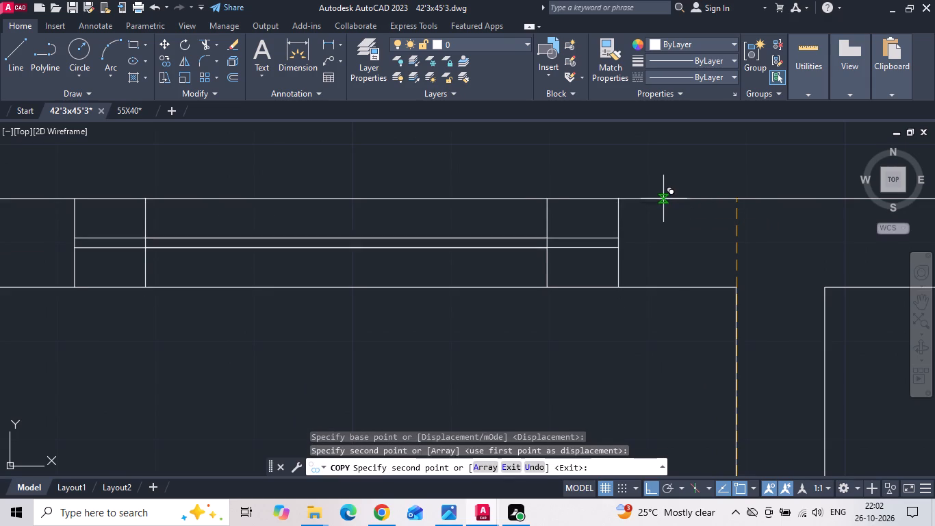
key("Escape")
Offset the master bedroom's inner east wall line 6" to the west as a guide.
scroll(668, 247, "down", 1)
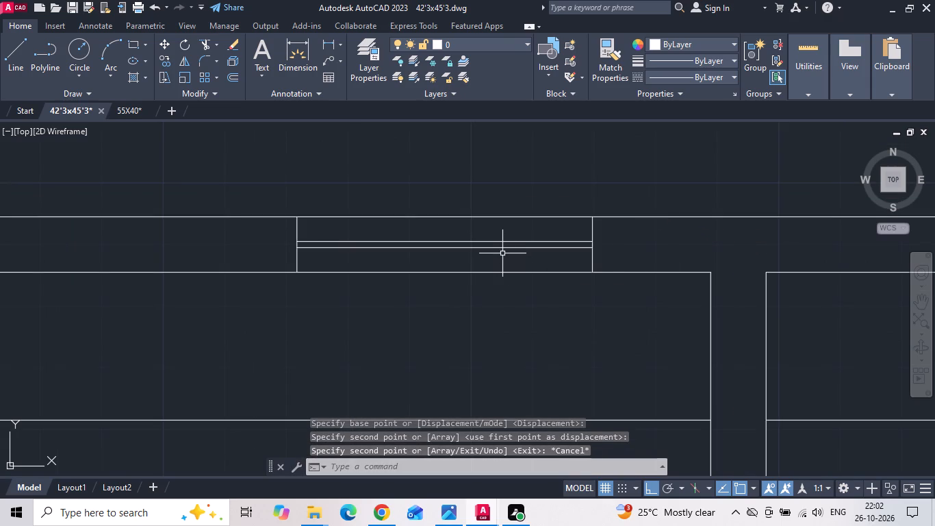
key("l")
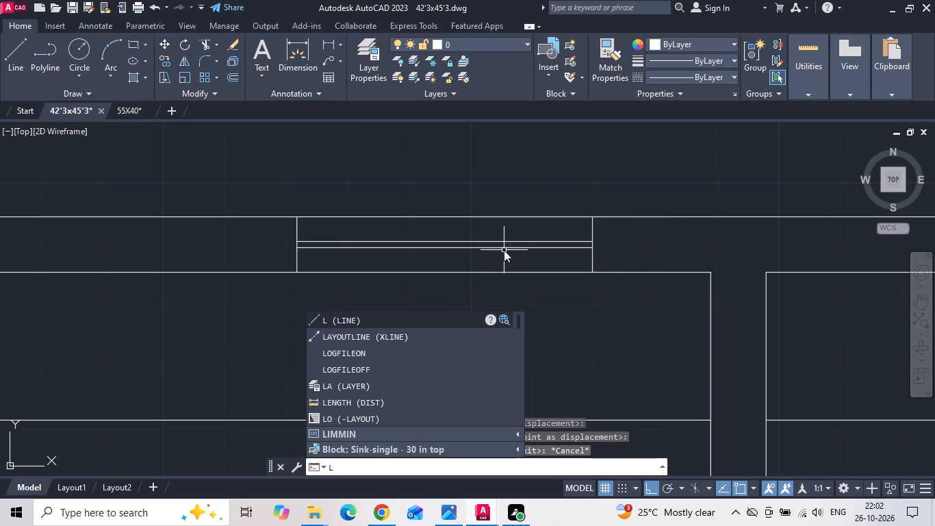
key("Escape")
type("o")
key("space")
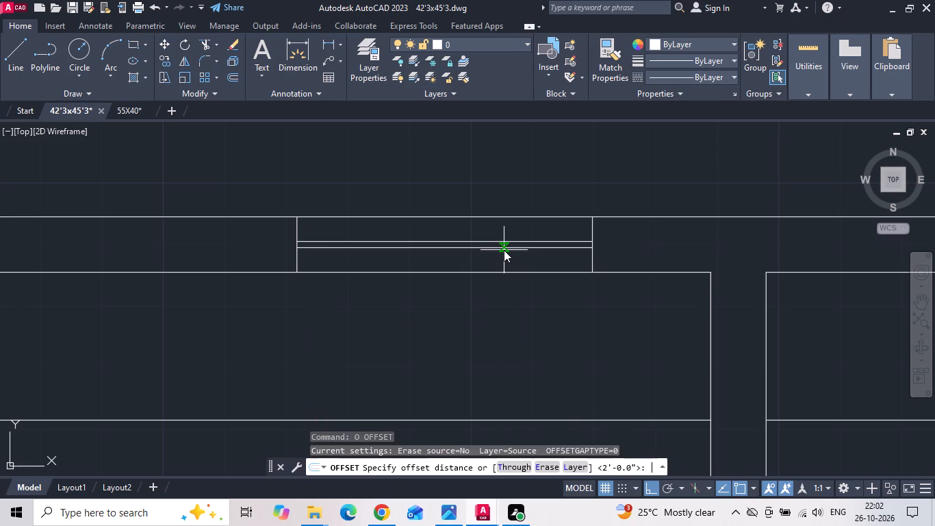
type("6")
key("space")
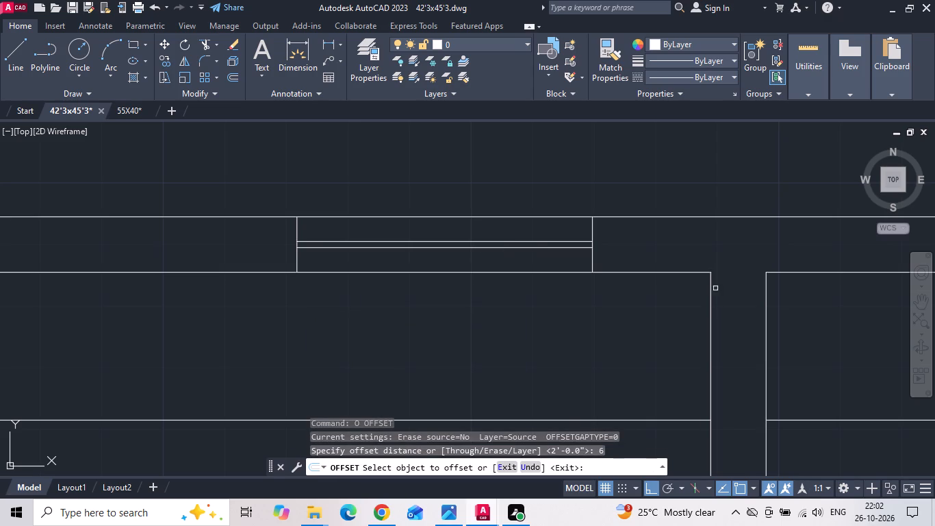
left_click(710, 301)
left_click(662, 310)
key("Escape")
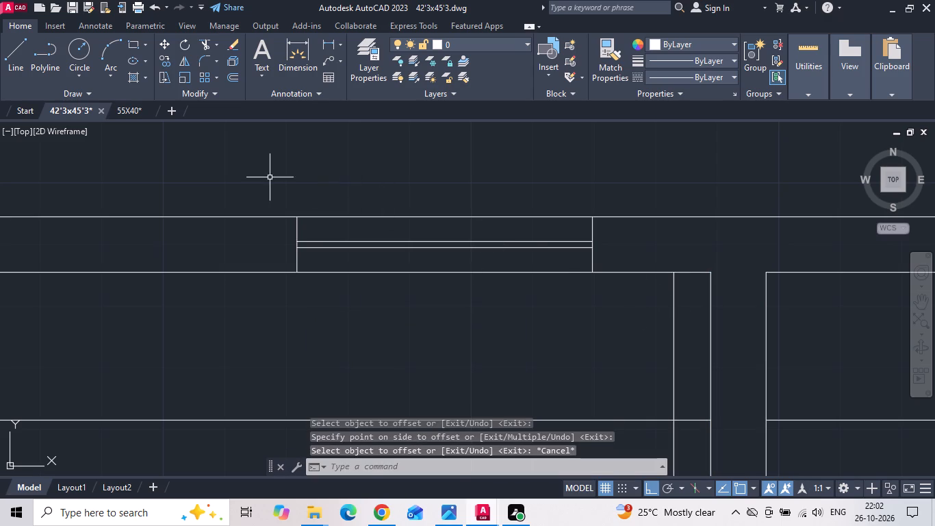
Move the master bedroom's north window east so its inner southeast corner meets the 6" guide line.
left_click_drag(266, 179, 279, 215)
left_click(628, 323)
right_click(524, 176)
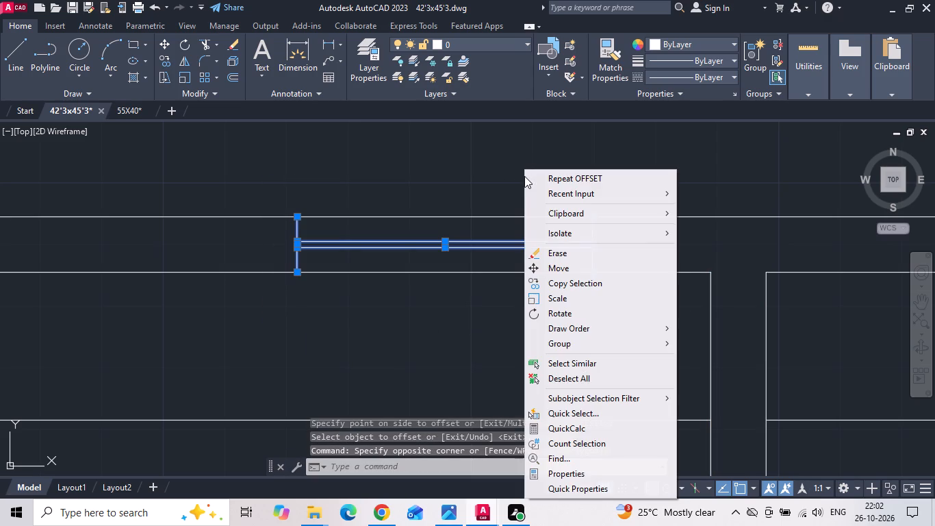
left_click(563, 264)
left_click(593, 271)
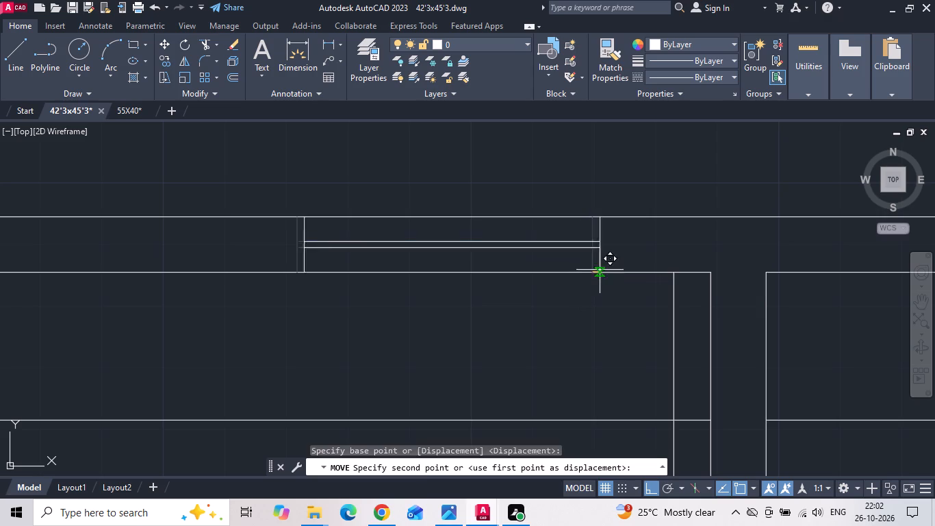
left_click(674, 271)
key("Escape")
Delete the vertical guide line beside the master bedroom's inner east wall.
left_click(674, 311)
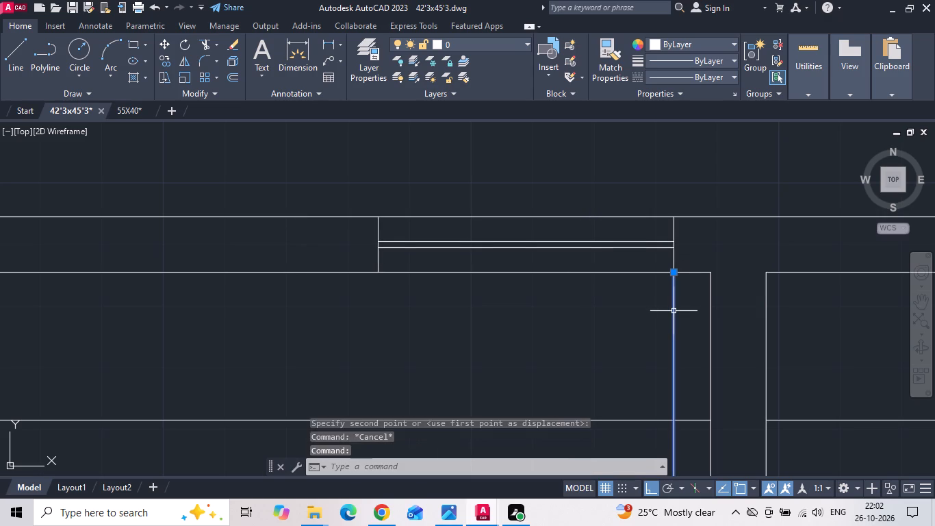
key("Delete")
Copy the master bedroom's north window, based on that room's inner northeast corner, to the middle bedroom's inner northeast corner.
scroll(599, 262, "down", 4)
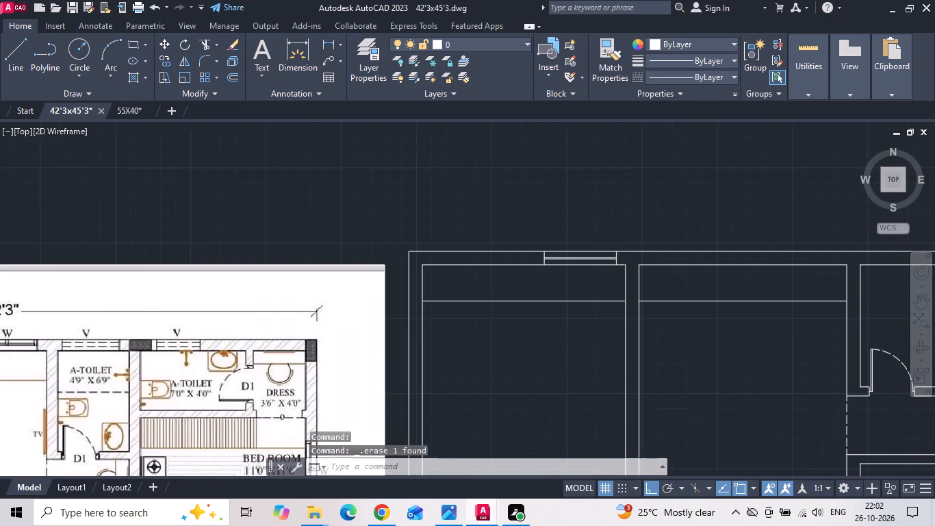
scroll(563, 263, "down", 1)
scroll(364, 314, "up", 1)
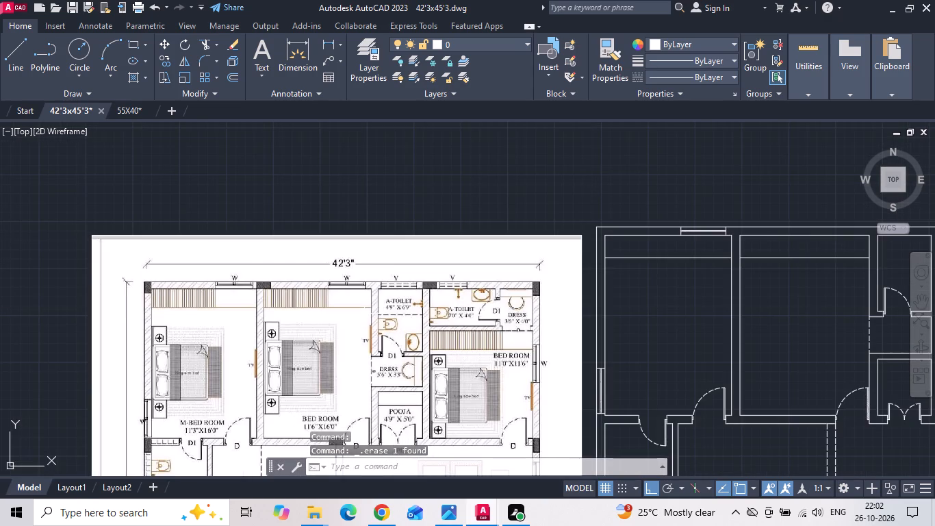
middle_click_drag(584, 271, 465, 291)
scroll(544, 249, "up", 2)
left_click(545, 224)
middle_click_drag(656, 281, 537, 310)
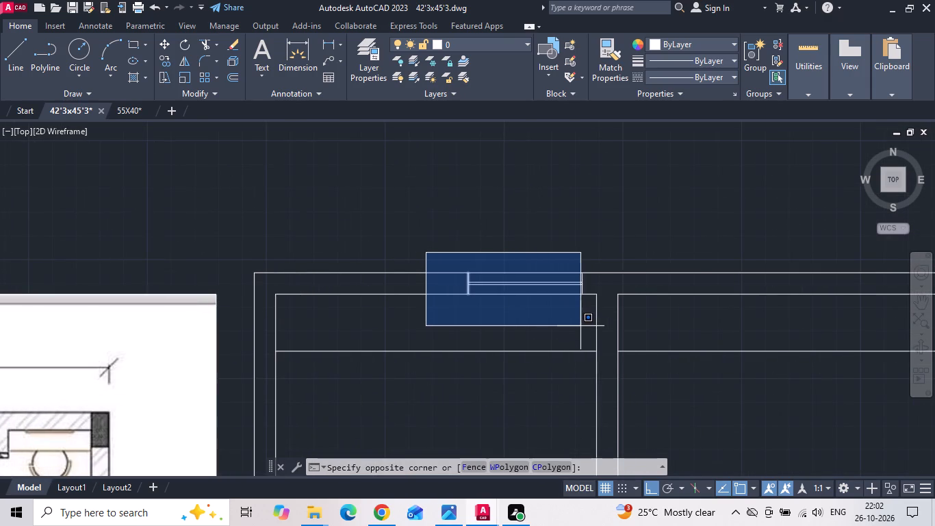
left_click(596, 317)
right_click(588, 314)
left_click(644, 285)
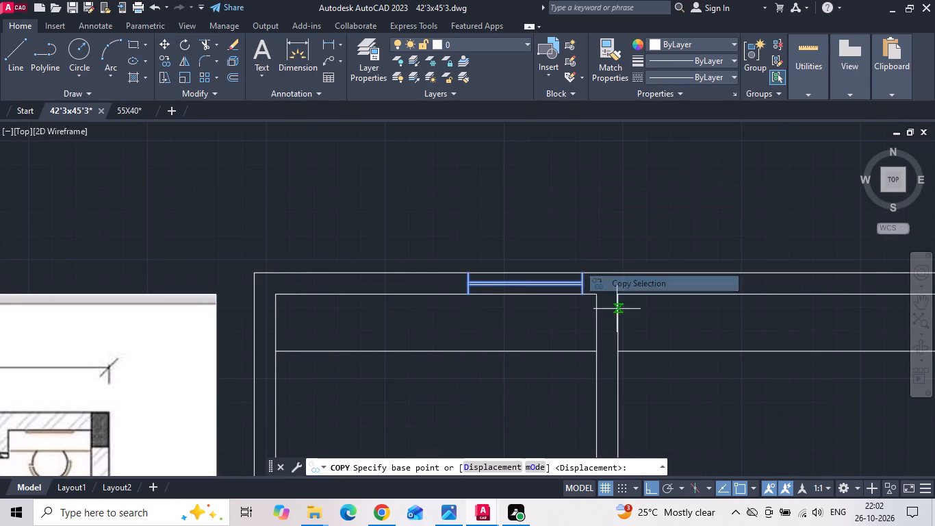
left_click(597, 295)
middle_click_drag(665, 297, 417, 295)
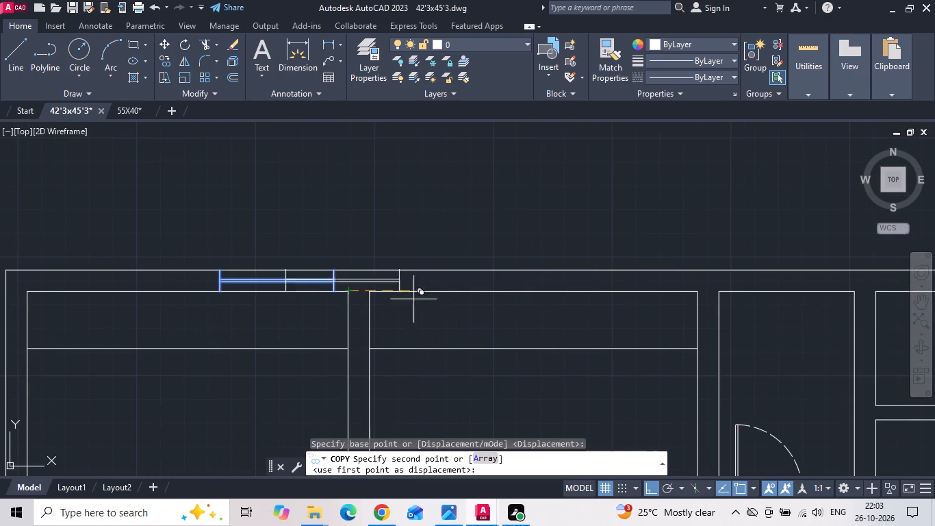
left_click(696, 295)
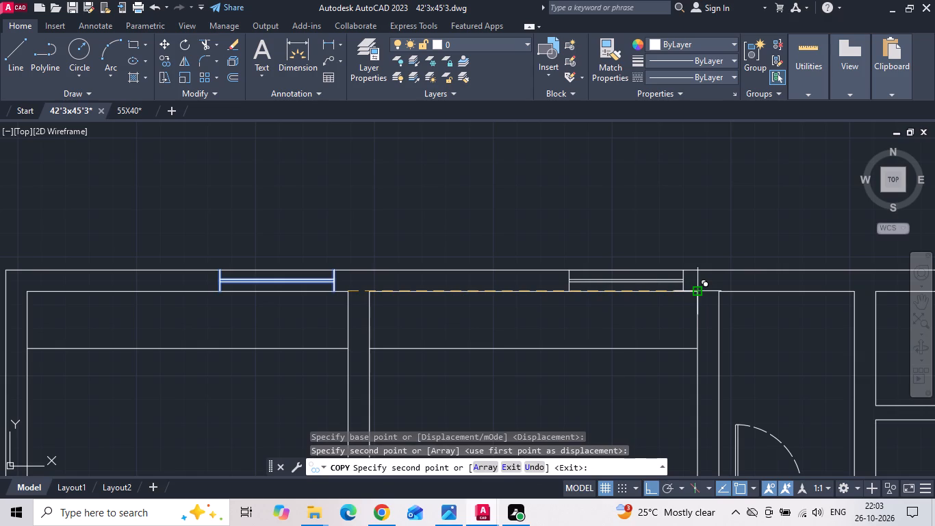
key("Escape")
Examine the redrawn plan, the reference image and the finished 55' floor plans for the remaining windows, especially around the formal living room.
scroll(698, 308, "down", 2)
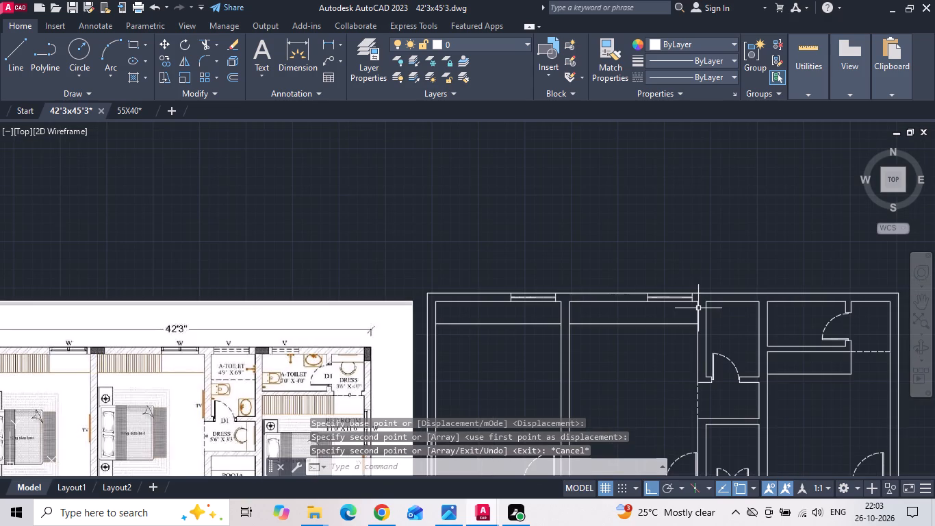
key("Escape")
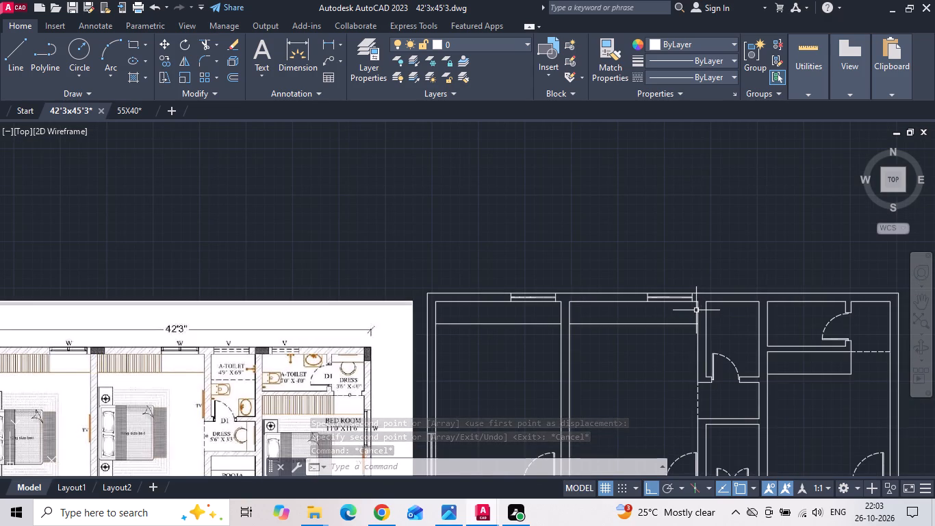
middle_click_drag(607, 322, 610, 296)
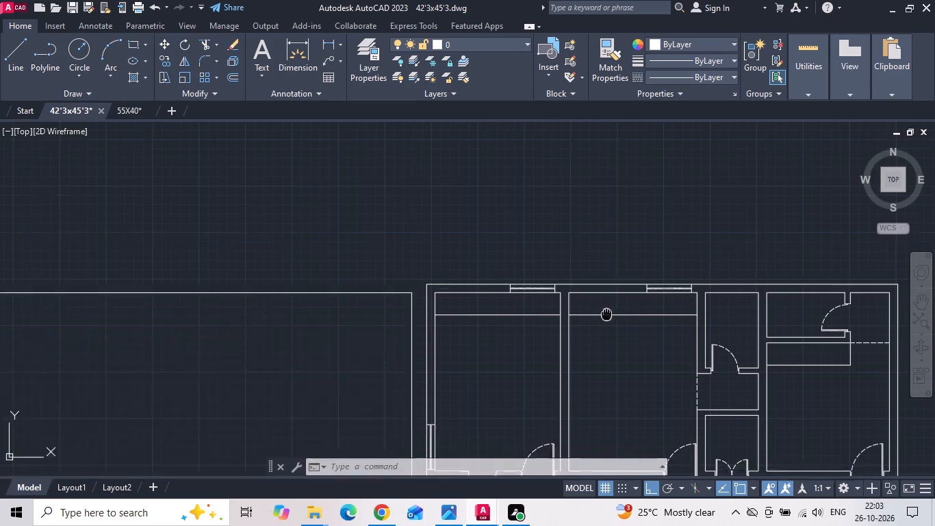
middle_click_drag(610, 296, 619, 262)
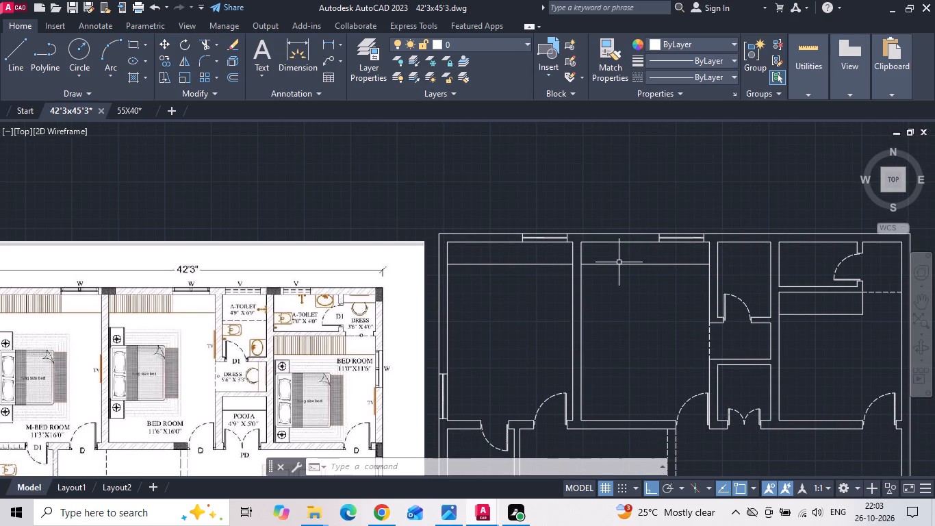
scroll(500, 357, "down", 1)
middle_click_drag(490, 360, 528, 216)
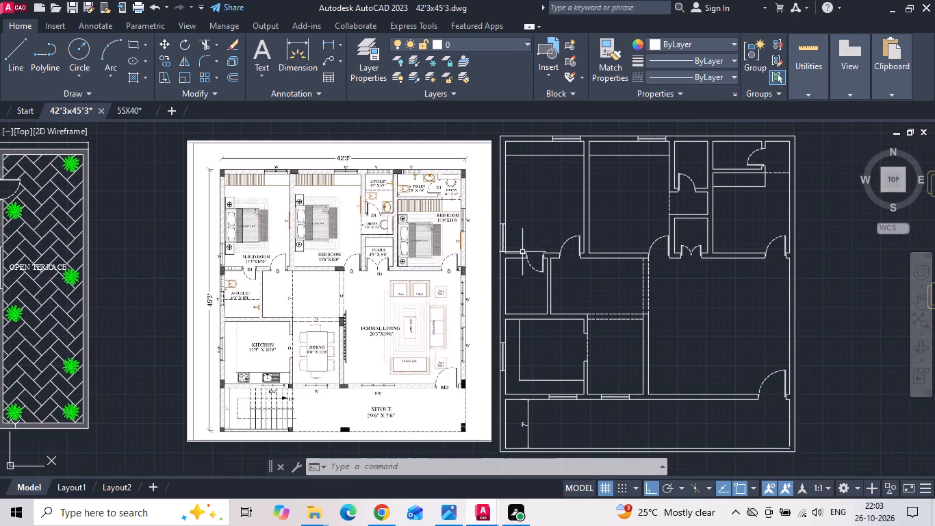
scroll(493, 334, "up", 1)
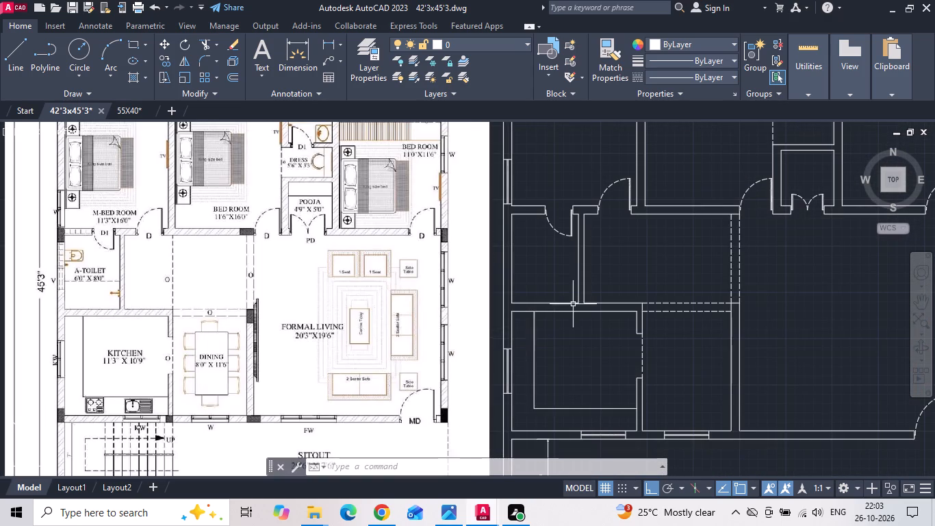
scroll(634, 299, "down", 2)
middle_click_drag(277, 314, 541, 307)
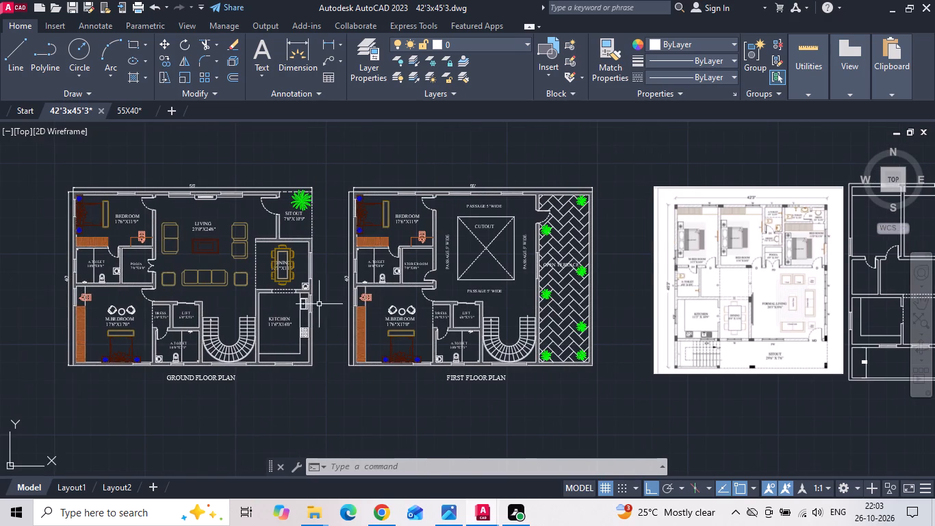
scroll(285, 303, "up", 2)
scroll(437, 325, "down", 2)
middle_click_drag(315, 331, 340, 338)
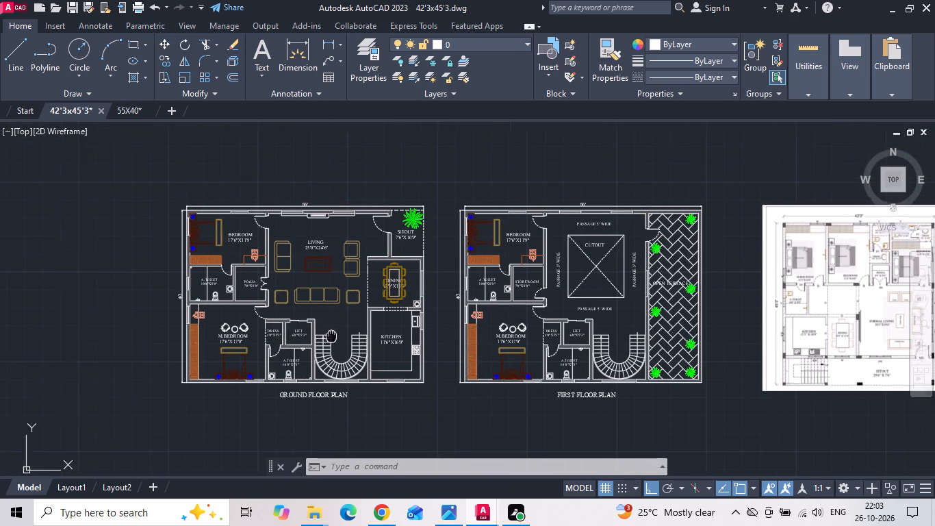
middle_click_drag(340, 338, 363, 353)
scroll(322, 231, "up", 3)
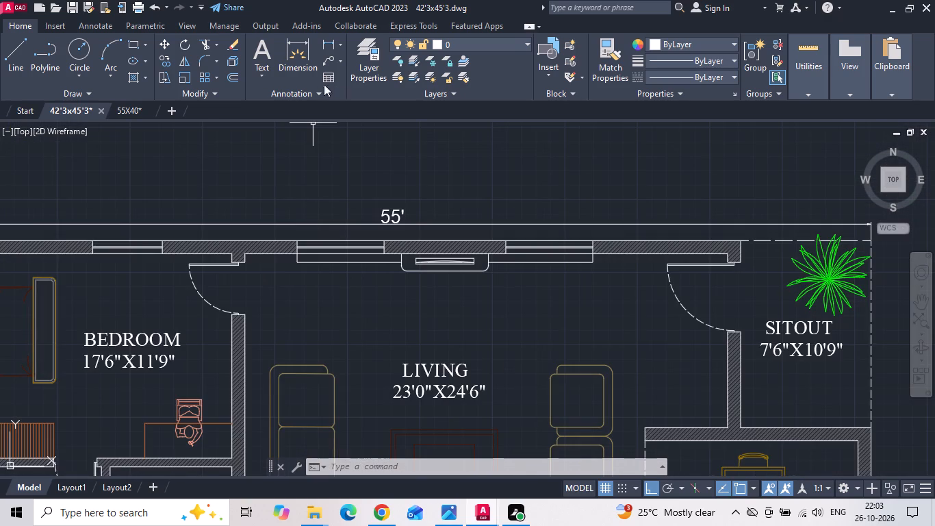
scroll(313, 162, "down", 5)
scroll(545, 238, "up", 3)
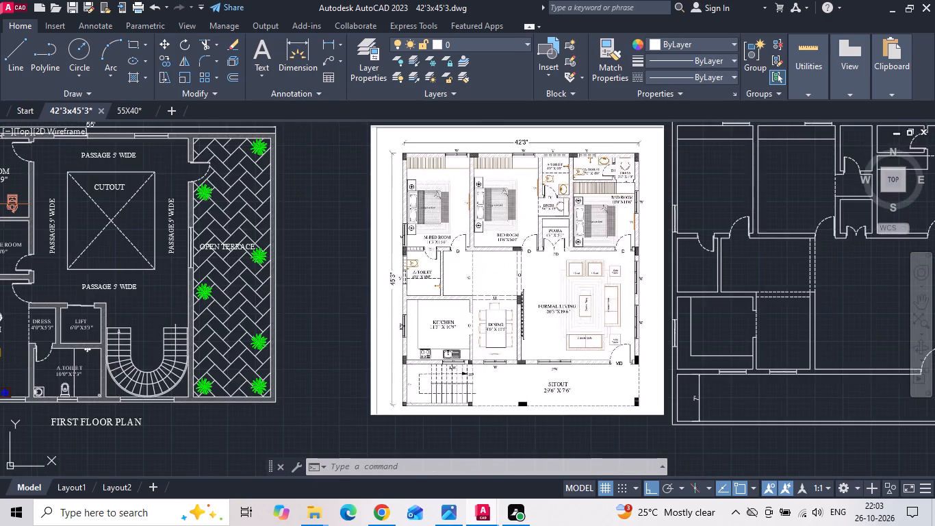
scroll(565, 271, "up", 2)
scroll(565, 272, "down", 1)
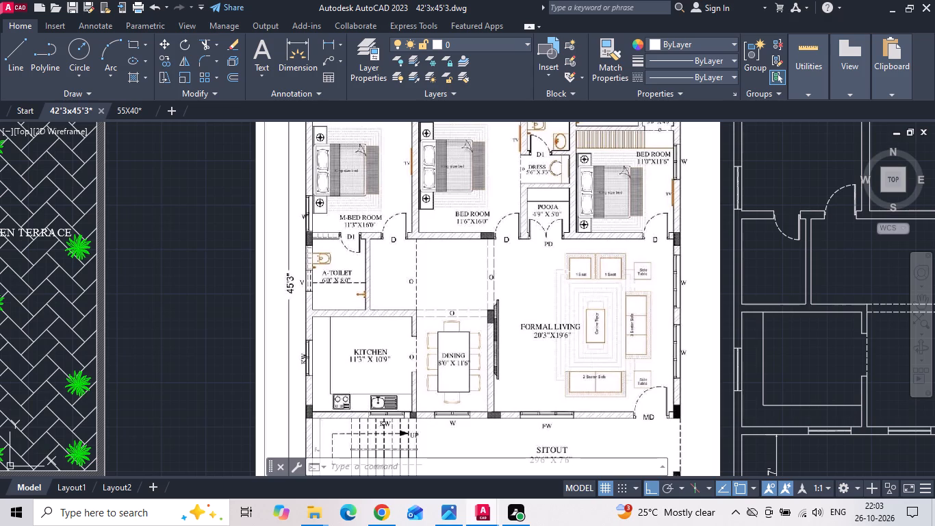
Copy the dining room's south window, based on its northwest corner, to the formal living room's inner southwest corner.
middle_click_drag(620, 353, 446, 294)
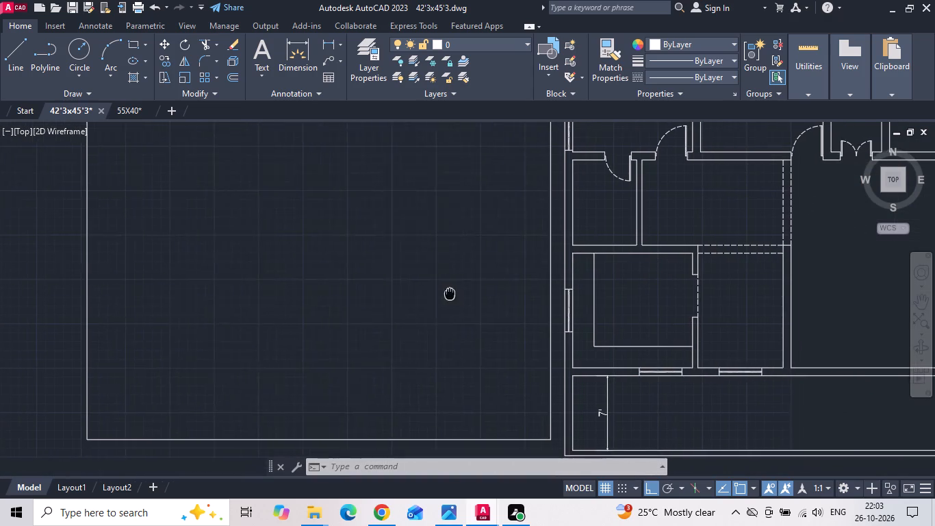
middle_click_drag(446, 294, 443, 293)
scroll(442, 293, "down", 1)
scroll(696, 351, "up", 1)
scroll(559, 329, "up", 1)
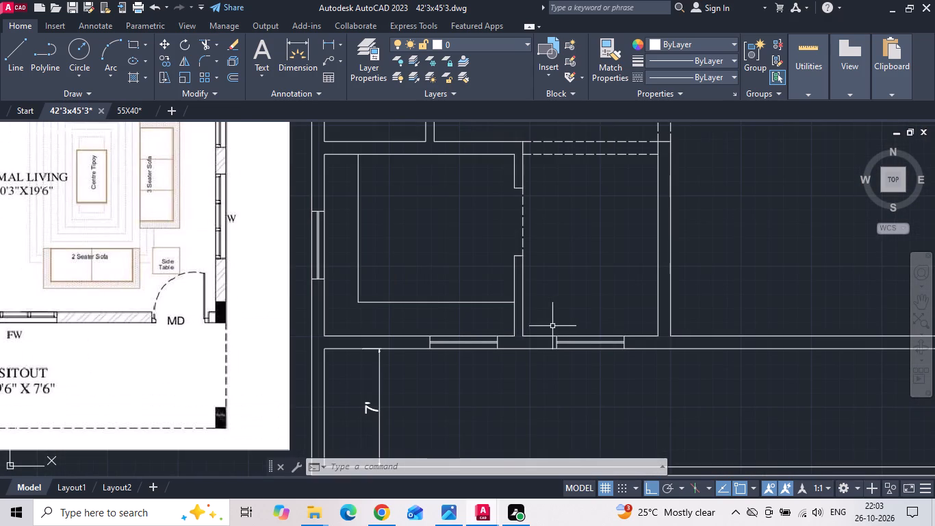
left_click(550, 321)
left_click(645, 380)
right_click(598, 250)
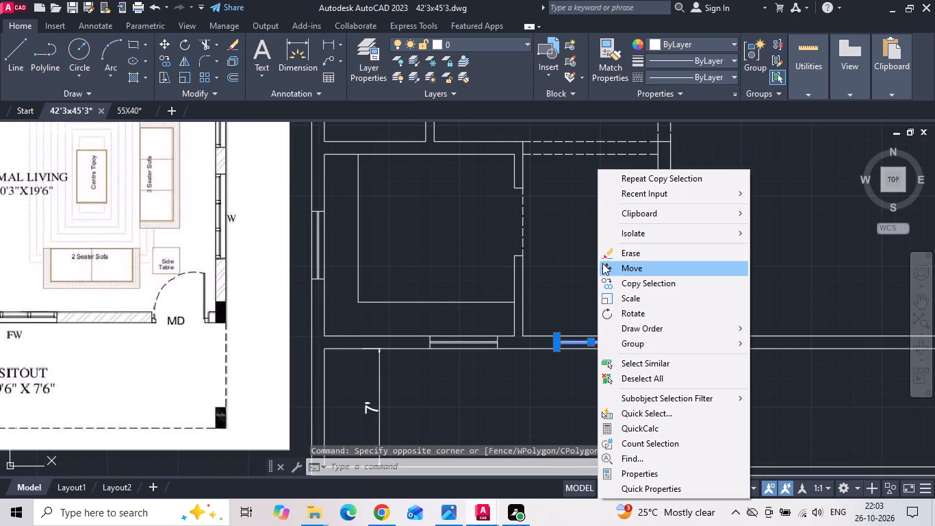
left_click(605, 288)
scroll(590, 307, "up", 2)
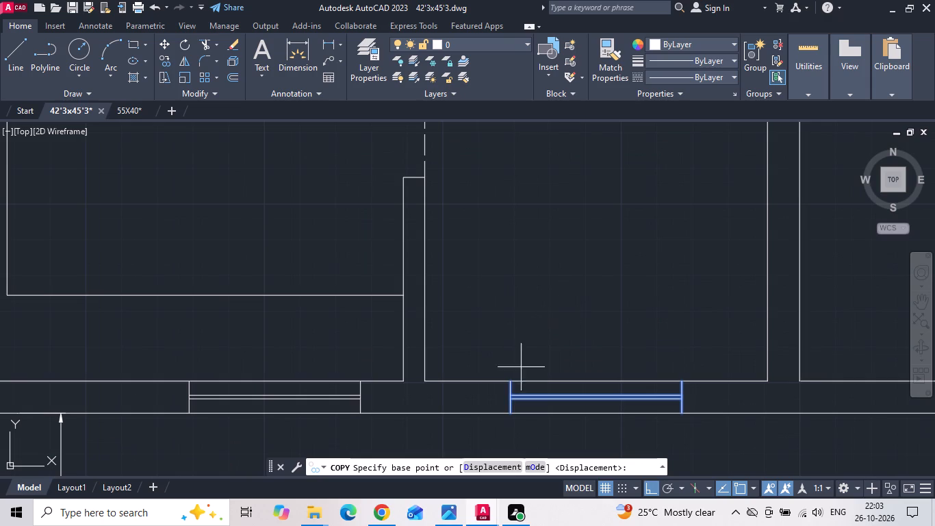
left_click(513, 379)
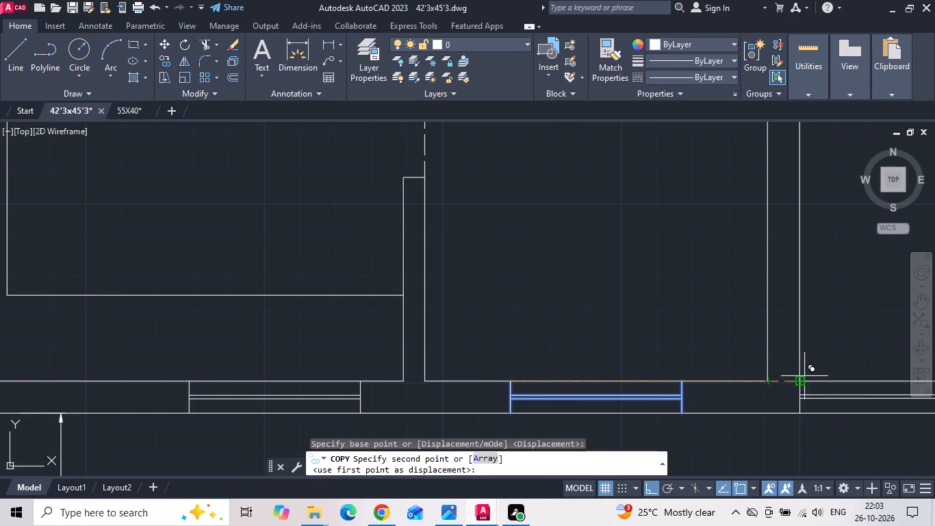
left_click(804, 376)
key("Escape")
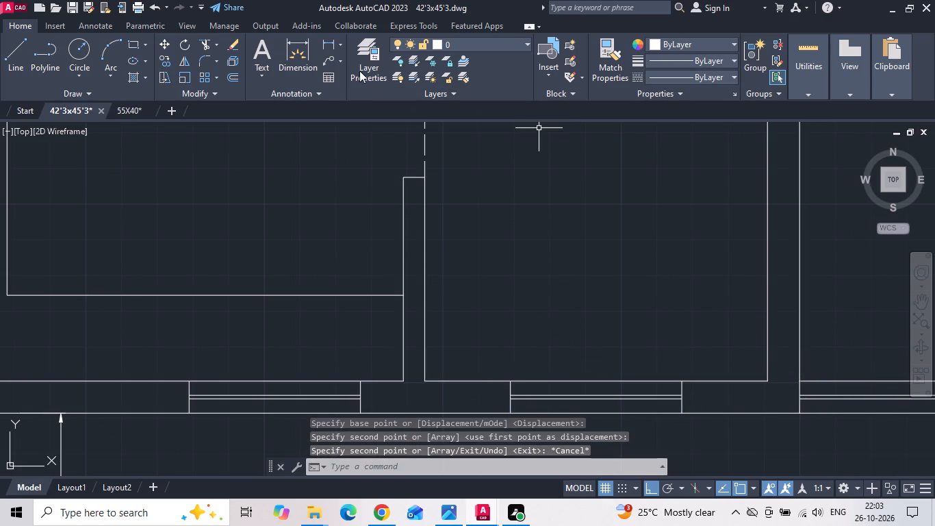
Measure the distance from the dining room's inner southeast corner to the east end of its south window.
left_click(326, 44)
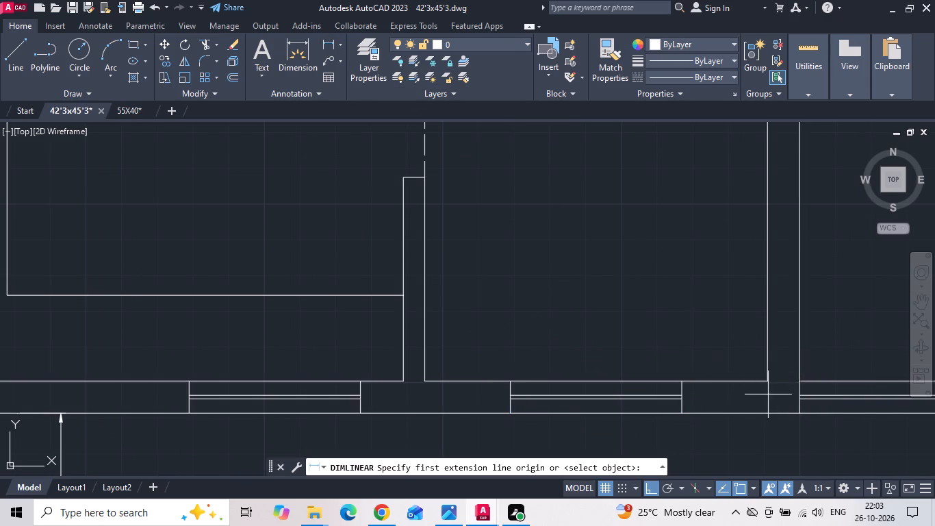
left_click(769, 386)
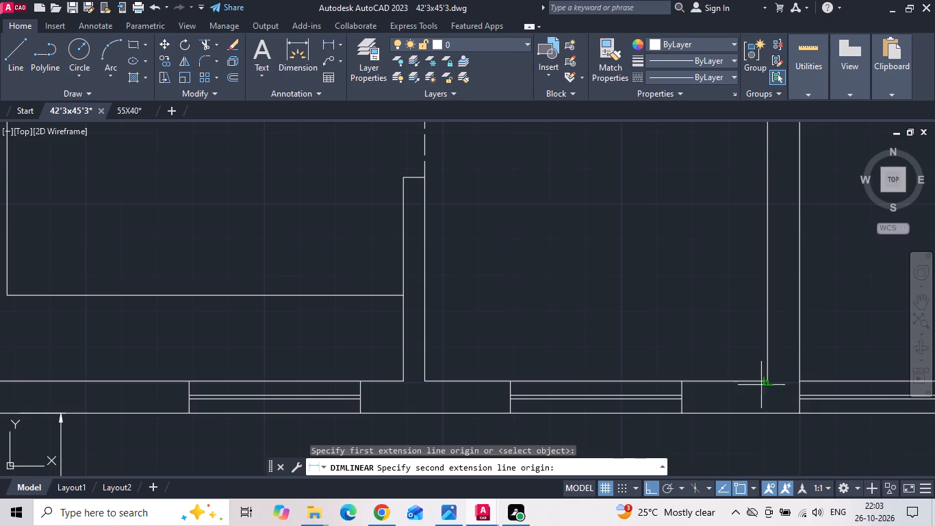
left_click(684, 381)
key("Escape")
Move the copied window in the formal living room's south wall 2' east with ortho.
middle_click_drag(682, 375, 449, 323)
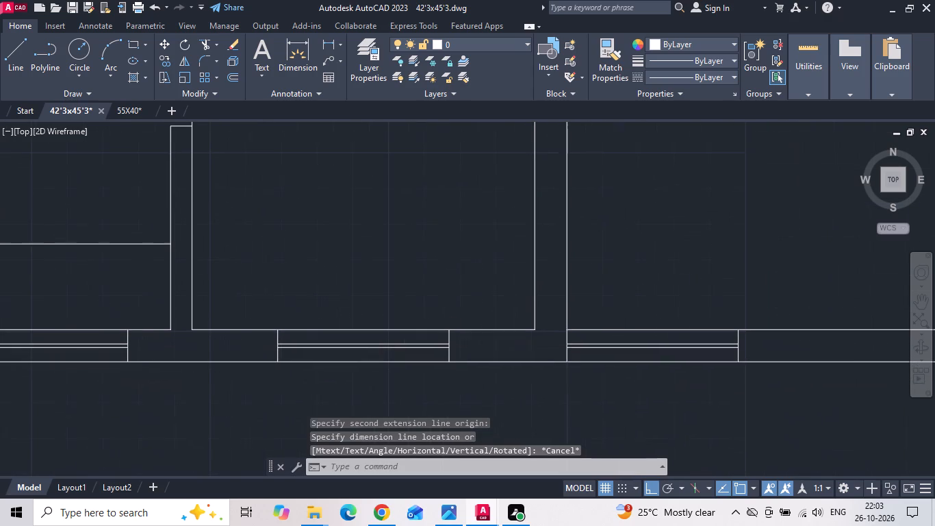
left_click(546, 316)
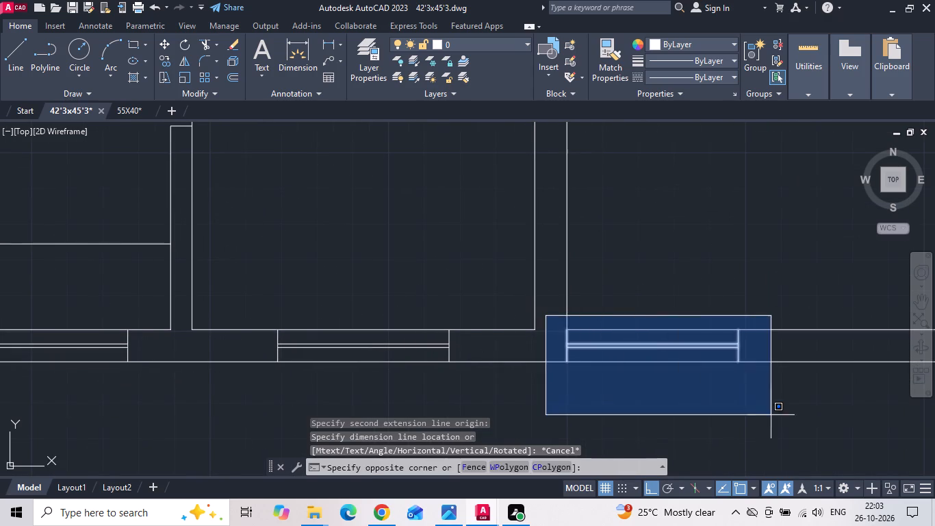
left_click(777, 415)
right_click(741, 294)
left_click(780, 271)
left_click_drag(733, 273, 767, 274)
key("3")
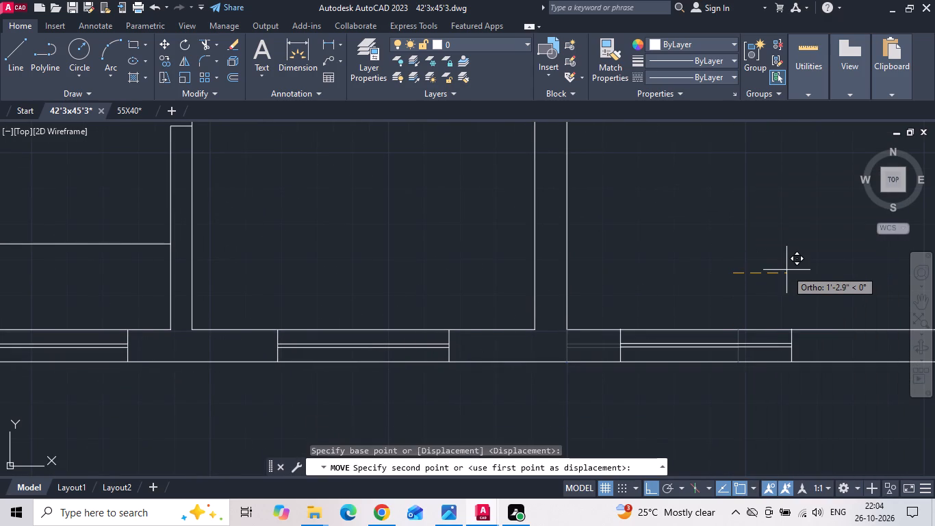
key("BackSpace")
type("2'")
key("Return")
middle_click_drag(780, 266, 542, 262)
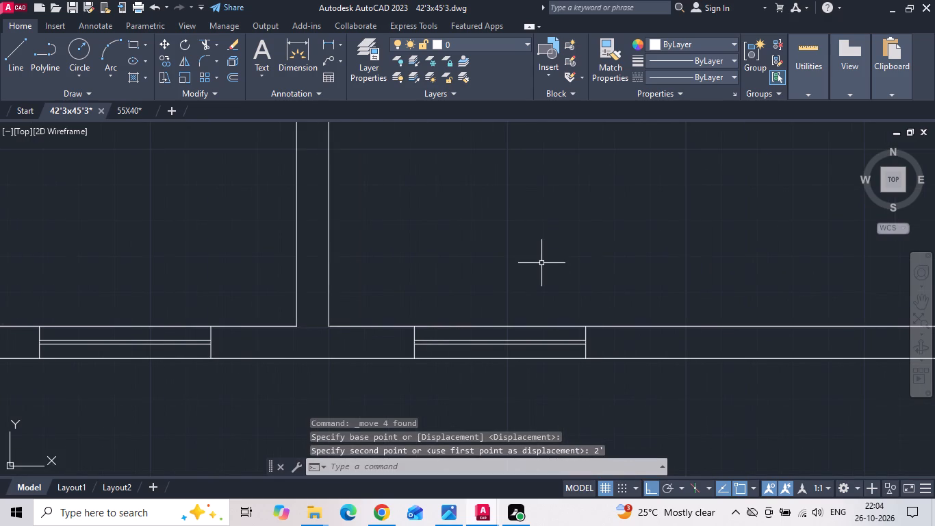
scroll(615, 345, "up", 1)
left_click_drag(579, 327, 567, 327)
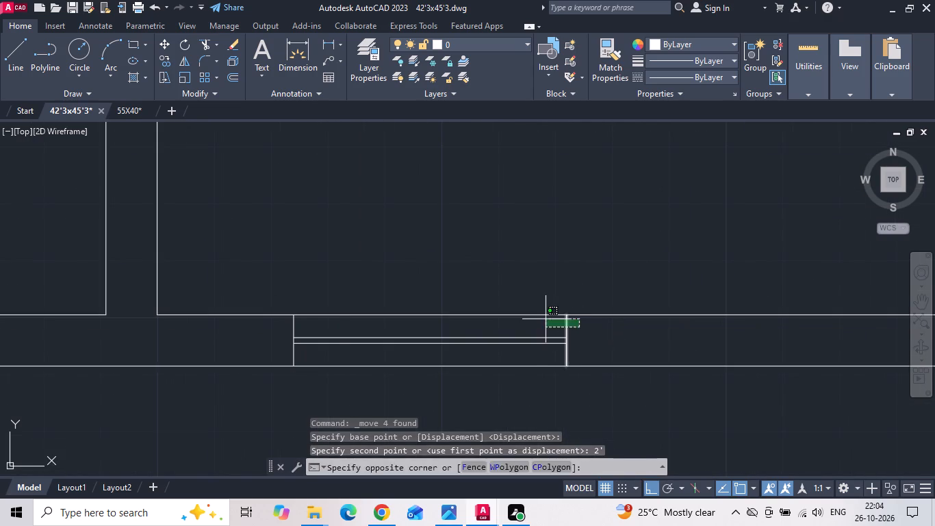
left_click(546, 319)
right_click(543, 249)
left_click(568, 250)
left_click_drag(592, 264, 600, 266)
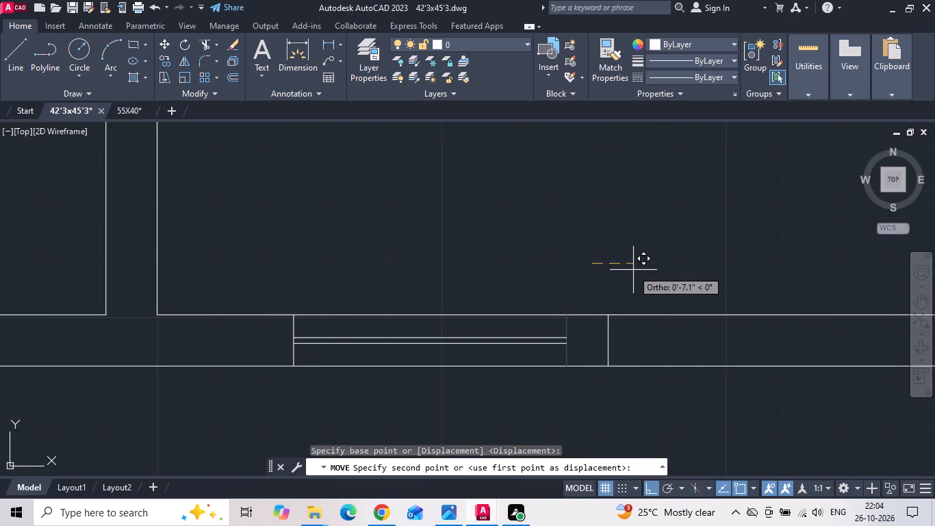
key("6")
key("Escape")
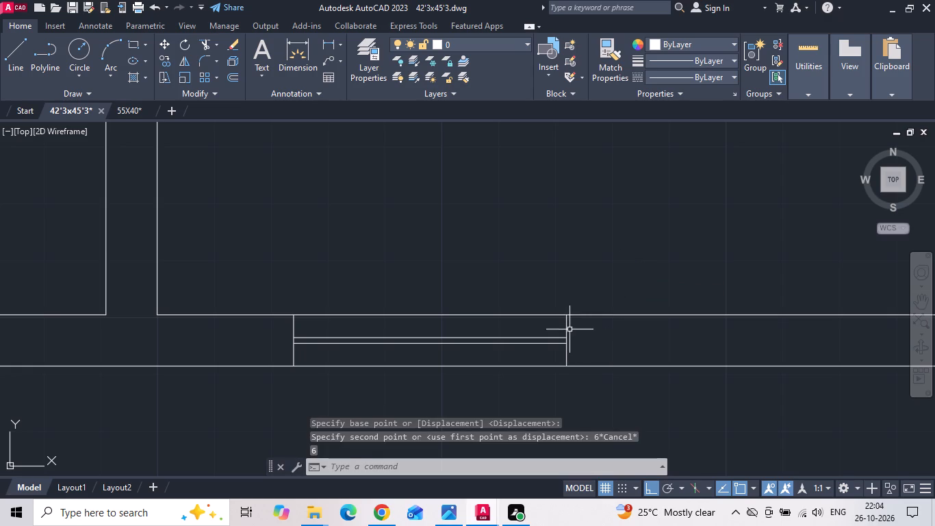
Widen the formal living room's south window by moving its east end line 24" east and extending both glass lines to it.
left_click(567, 327)
right_click(565, 276)
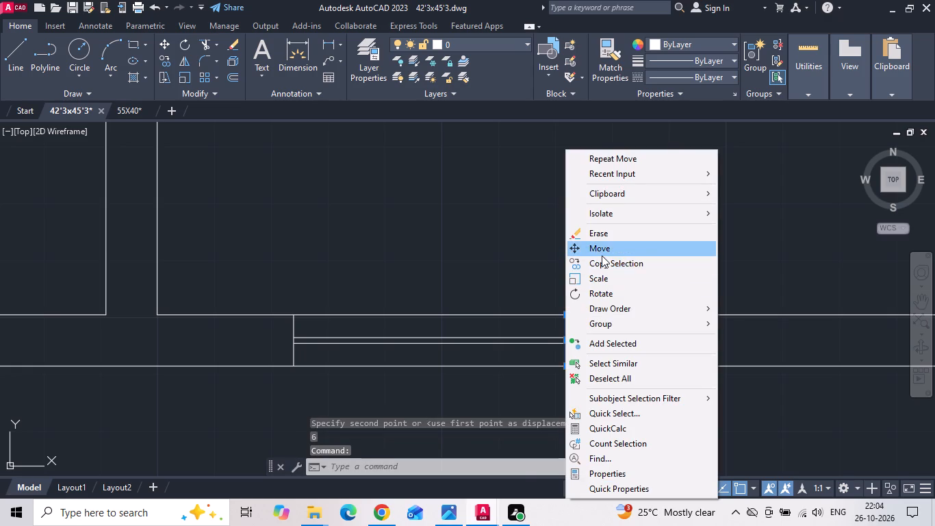
left_click(602, 255)
left_click_drag(611, 251, 660, 253)
type("24")
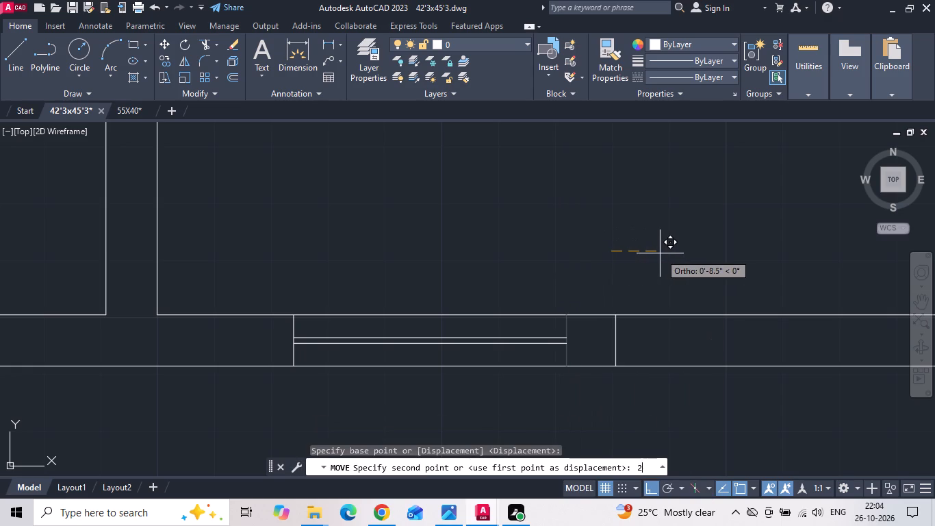
key("space")
type("ex")
key("space")
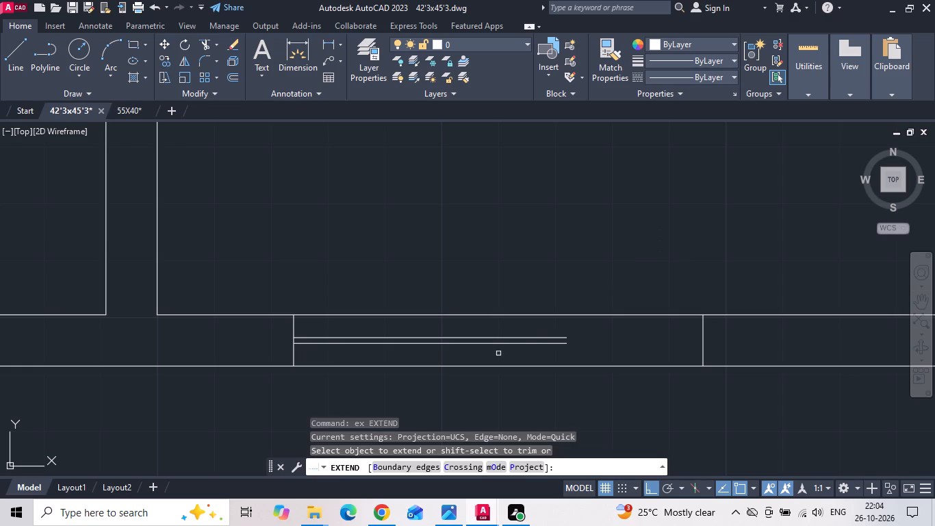
left_click(502, 346)
left_click(531, 325)
key("Escape")
Measure, on the reference image, the column beside the east bedroom door and the wall piece between it and the formal living room's window.
scroll(608, 341, "down", 2)
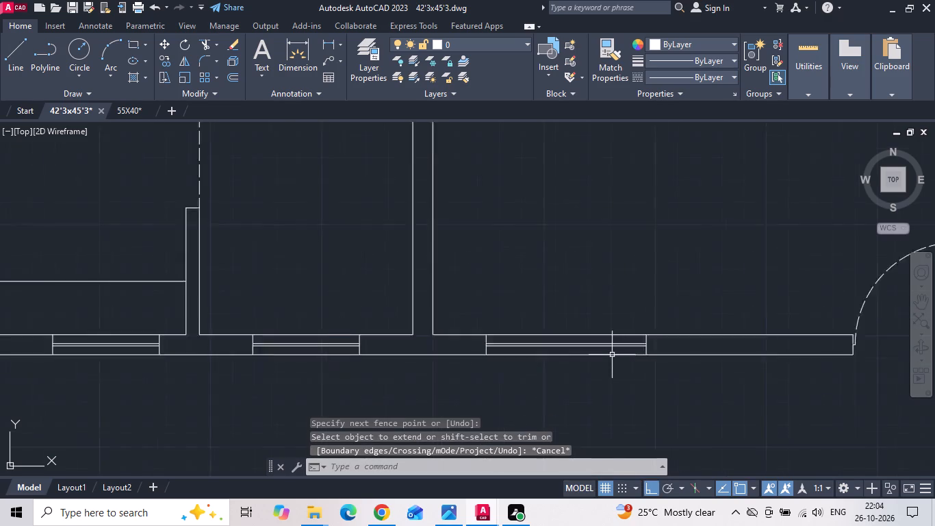
scroll(612, 356, "down", 3)
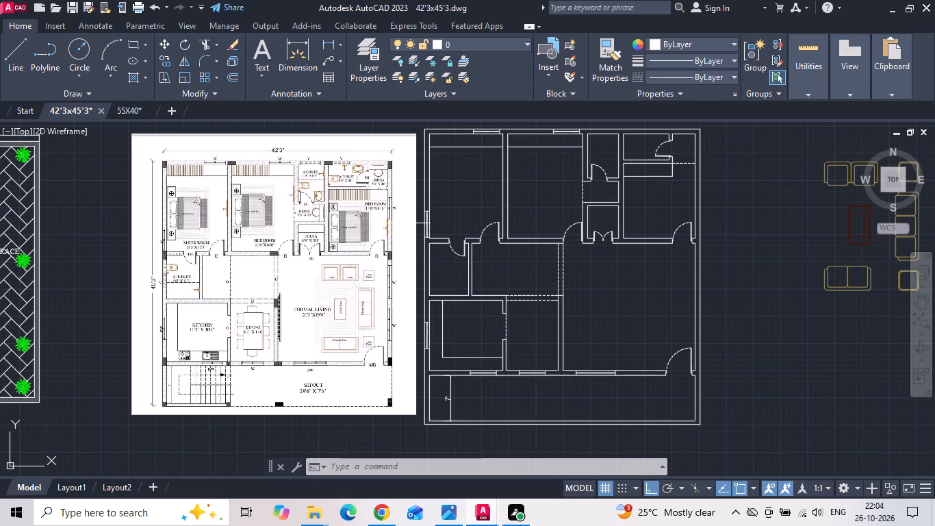
scroll(349, 264, "up", 2)
scroll(439, 225, "up", 1)
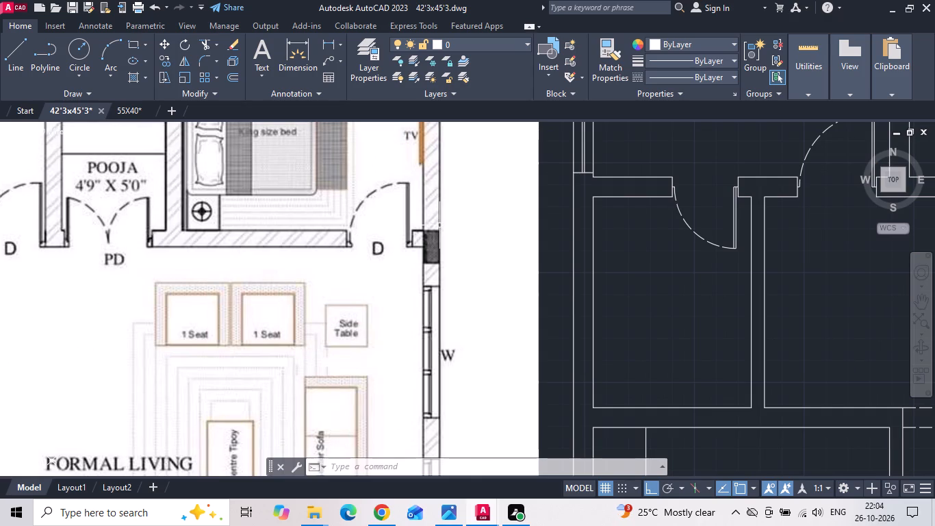
left_click(325, 44)
scroll(413, 256, "up", 1)
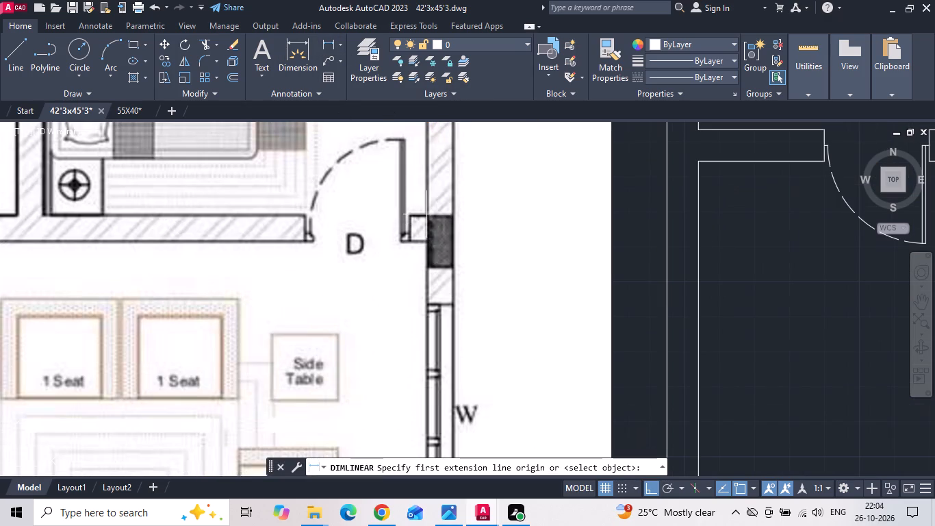
left_click(426, 214)
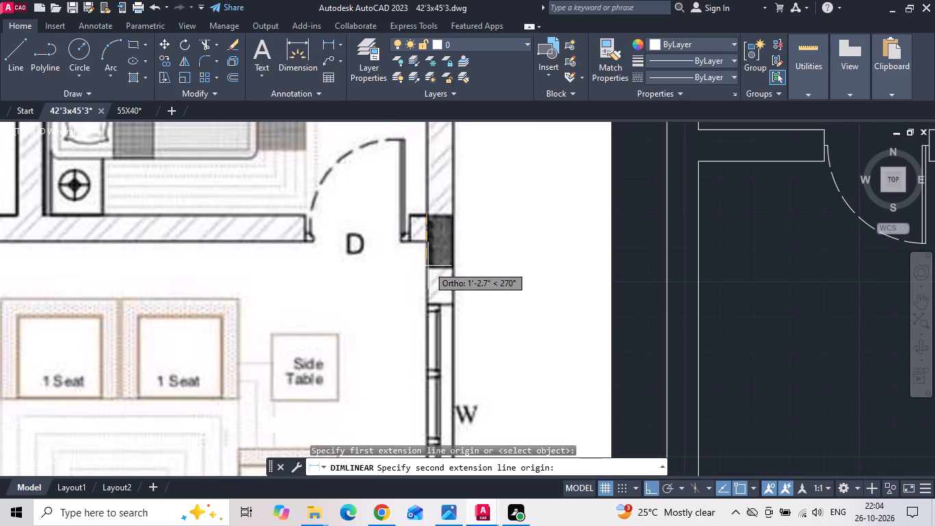
key("Escape")
key("space")
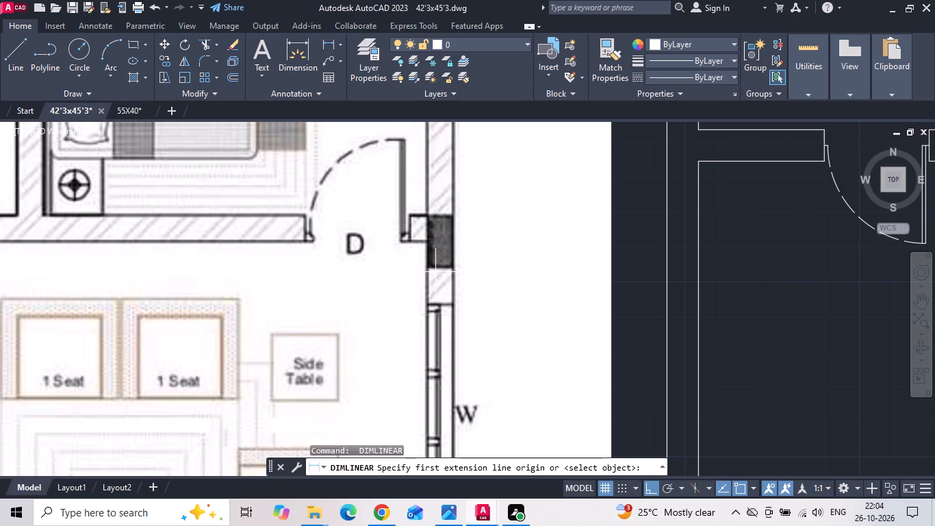
left_click(434, 267)
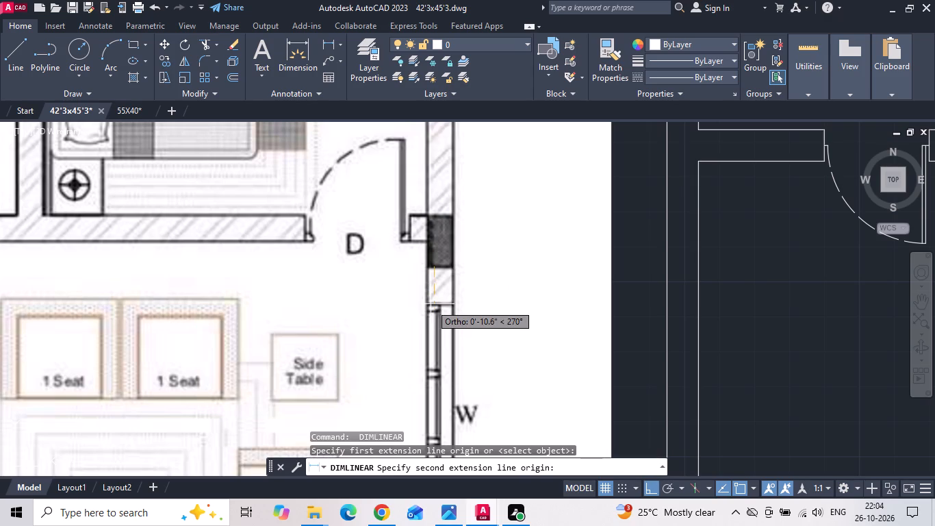
key("Escape")
Offset the short wall line beside the east bedroom door 2'6" south into the formal living room.
scroll(346, 271, "down", 3)
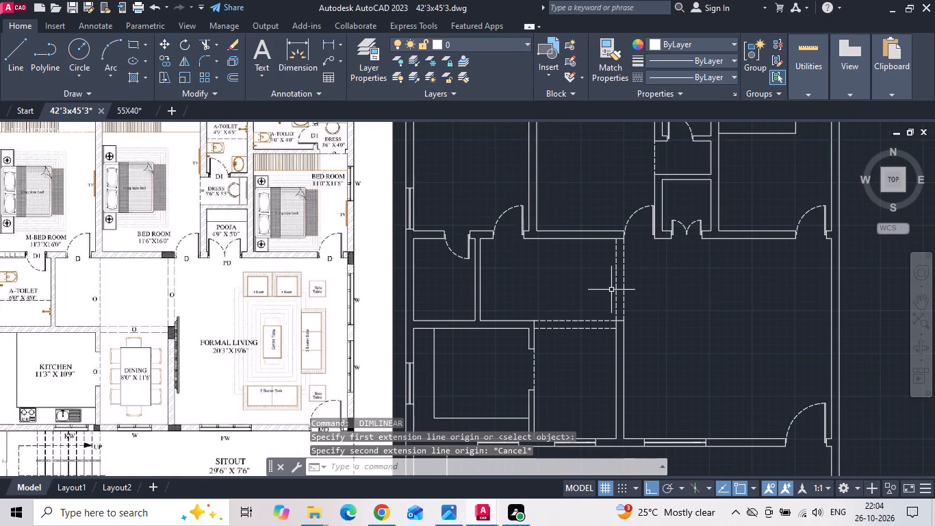
middle_click_drag(674, 297, 508, 298)
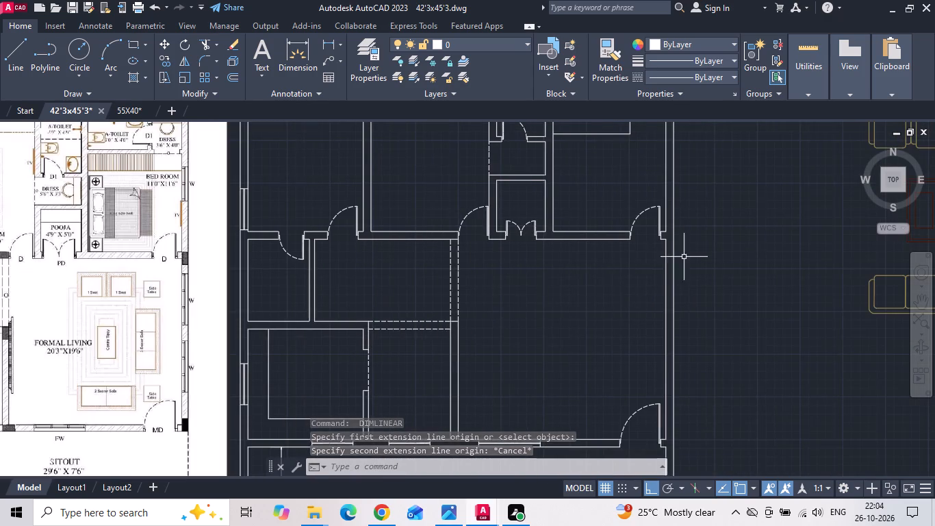
scroll(692, 245, "up", 2)
type("o 2'6")
key("space")
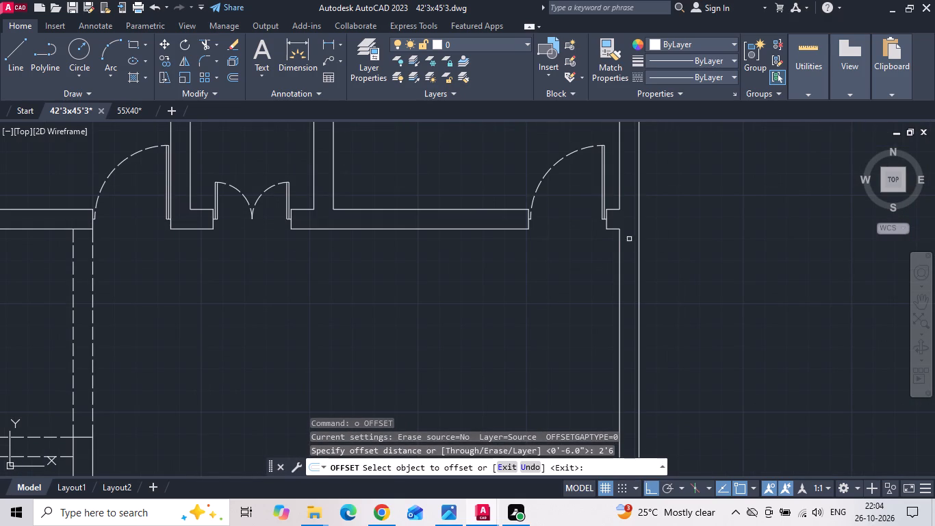
left_click(615, 230)
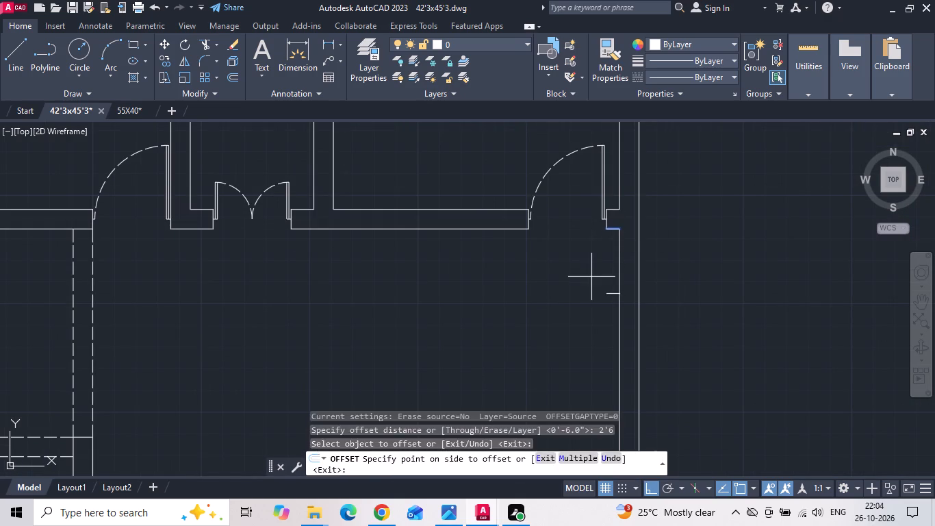
left_click(591, 277)
key("Escape")
Extend the offset line to the outer face of the east wall and trim the piece projecting into the formal living room.
type("ex")
key("space")
left_click(614, 293)
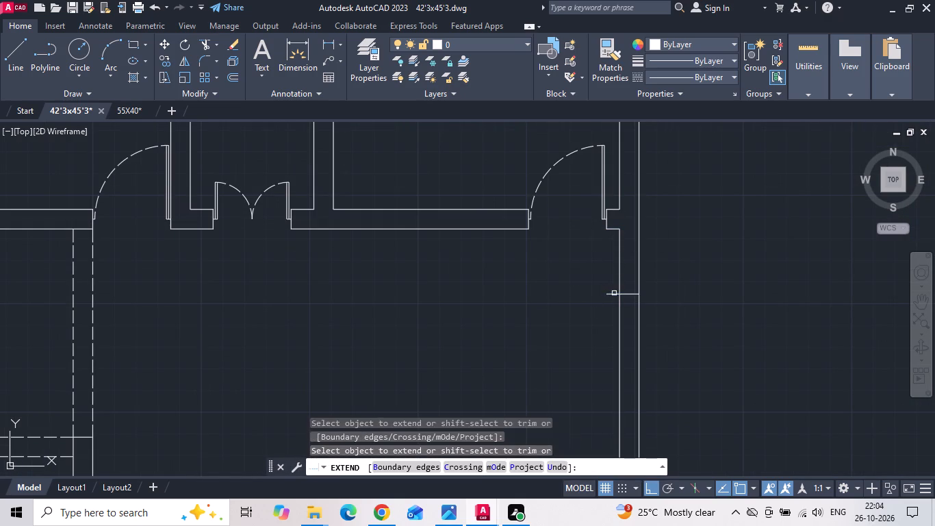
key("Escape")
key("t")
key("r")
key("space")
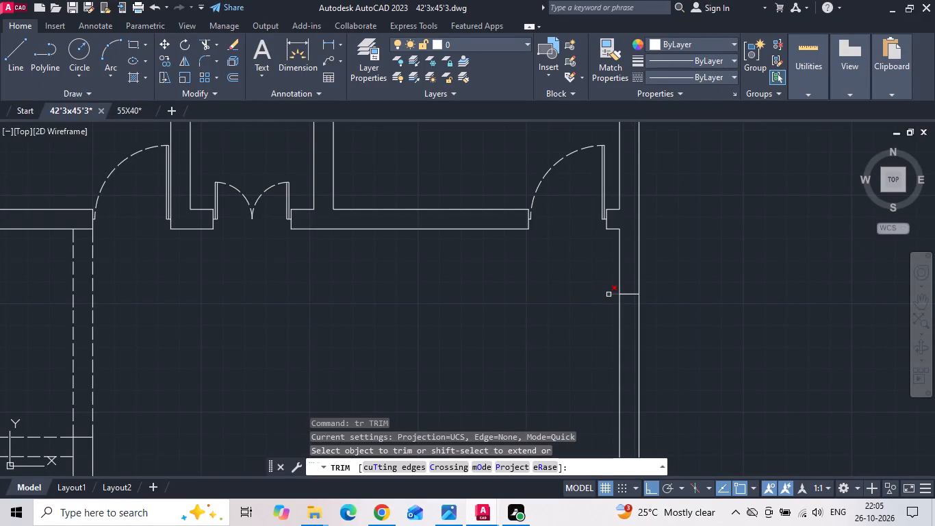
left_click(609, 295)
key("Escape")
Offset the window end line in the formal living room's east wall 6' south.
type("o")
key("space")
key("6")
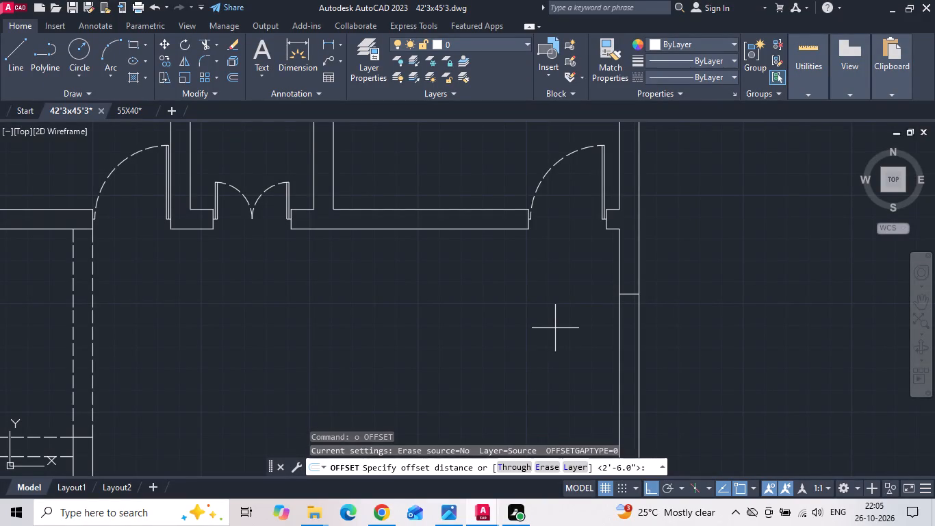
key("apostrophe")
key("Return")
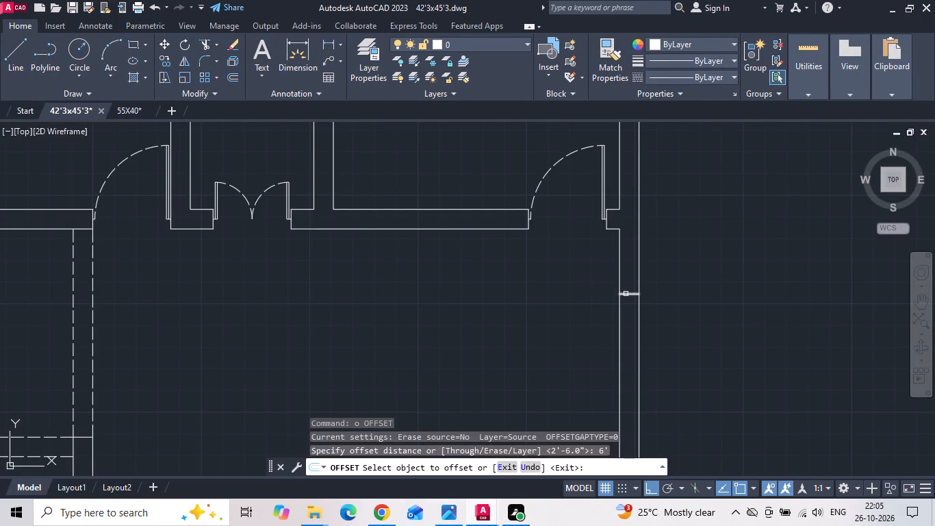
left_click(626, 294)
left_click(616, 314)
scroll(598, 269, "down", 2)
middle_click_drag(571, 311, 625, 260)
scroll(626, 260, "down", 1)
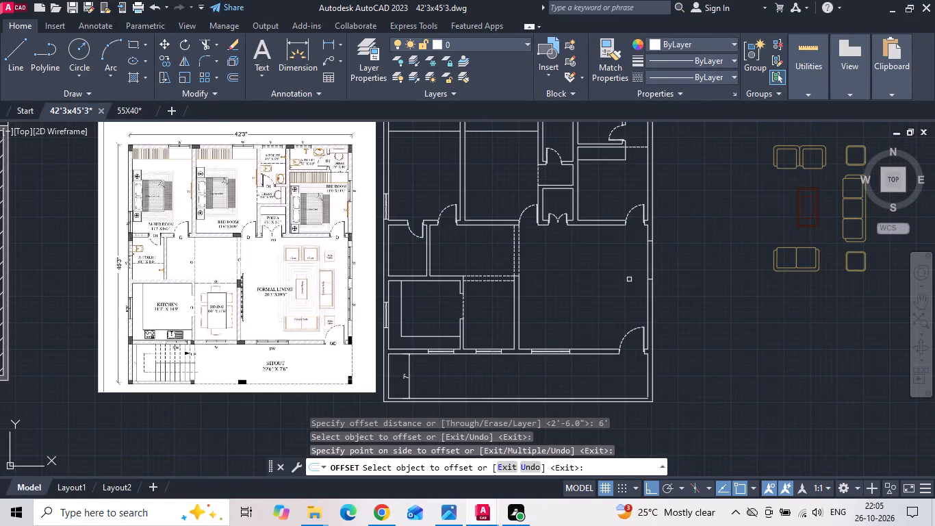
key("Escape")
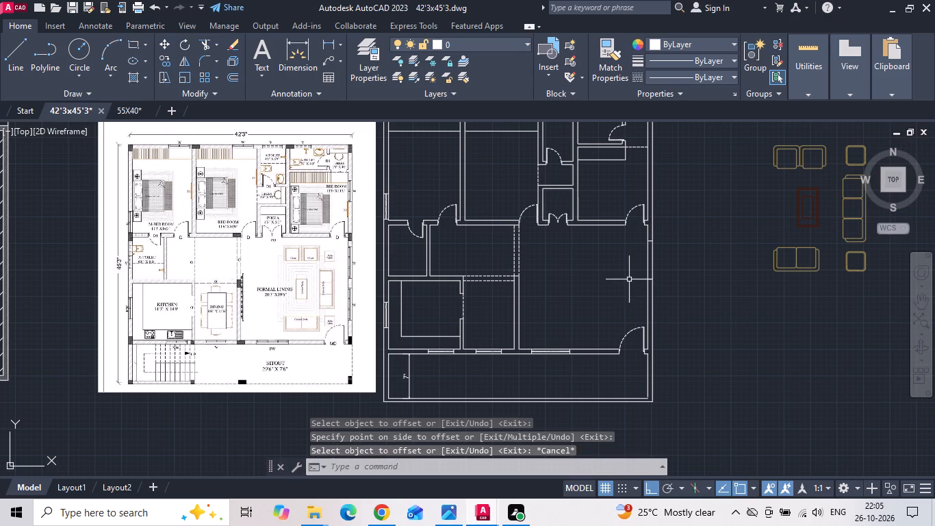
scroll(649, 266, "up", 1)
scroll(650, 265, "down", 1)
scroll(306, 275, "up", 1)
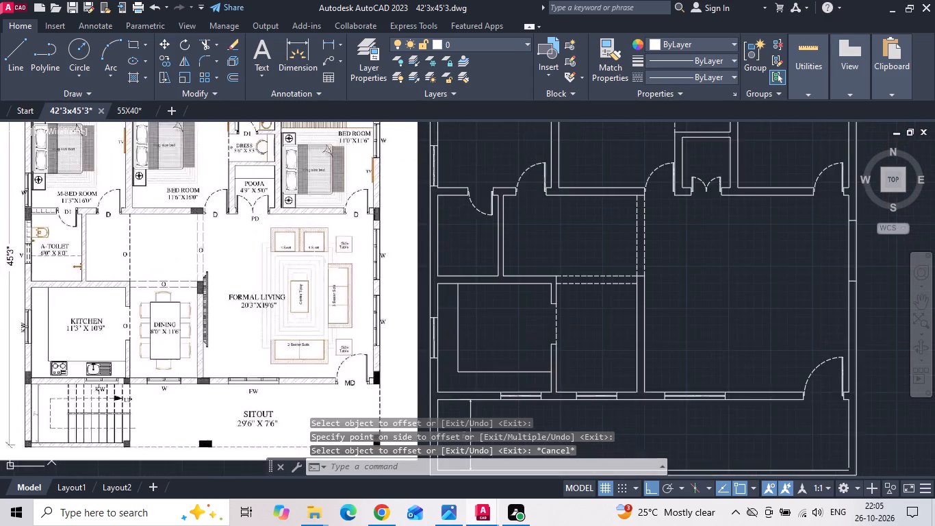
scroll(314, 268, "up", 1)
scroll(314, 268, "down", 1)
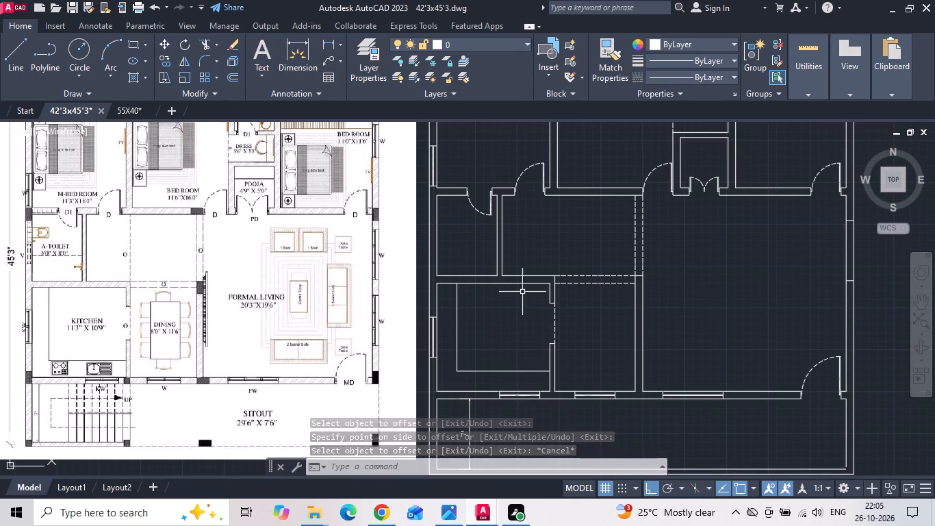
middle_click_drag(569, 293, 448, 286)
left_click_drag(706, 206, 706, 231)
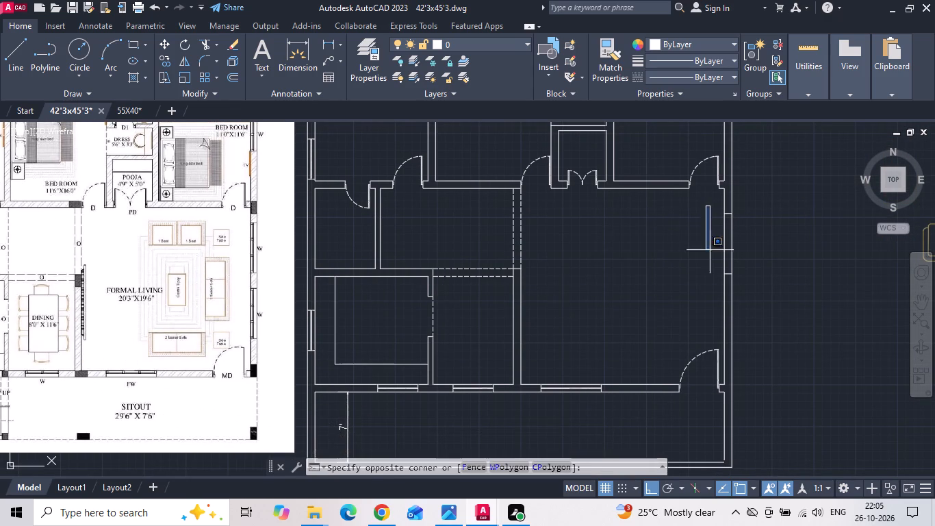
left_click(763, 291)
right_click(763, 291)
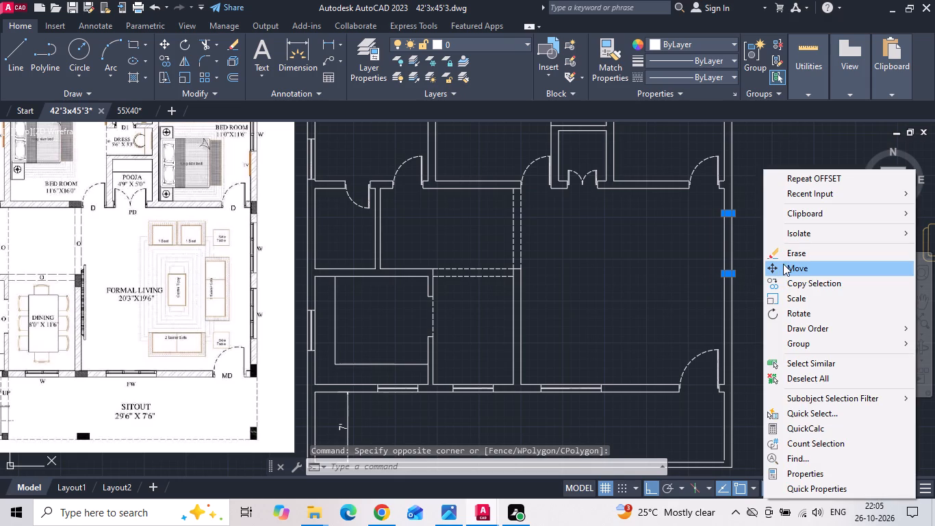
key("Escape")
Offset the first east window's south end line 2' south to start the second window opening.
type("o 2'")
key("Return")
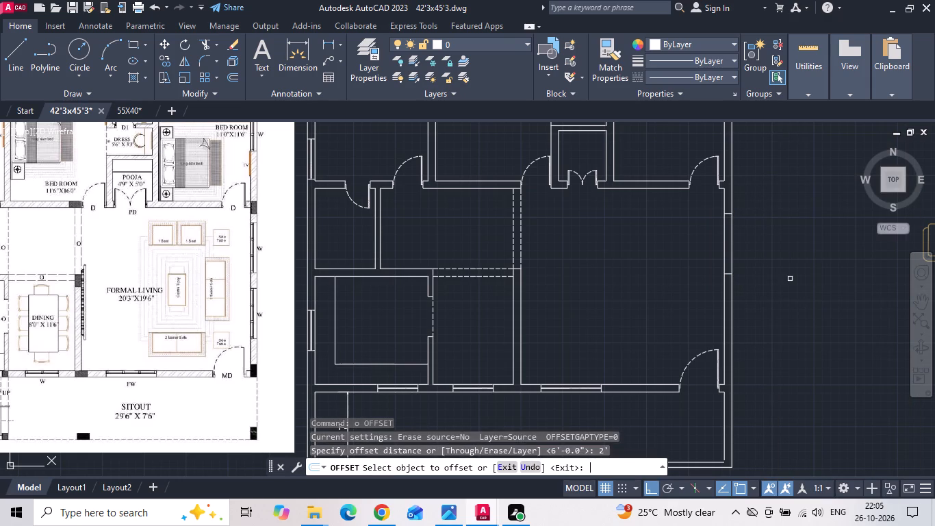
scroll(689, 281, "up", 1)
left_click(752, 271)
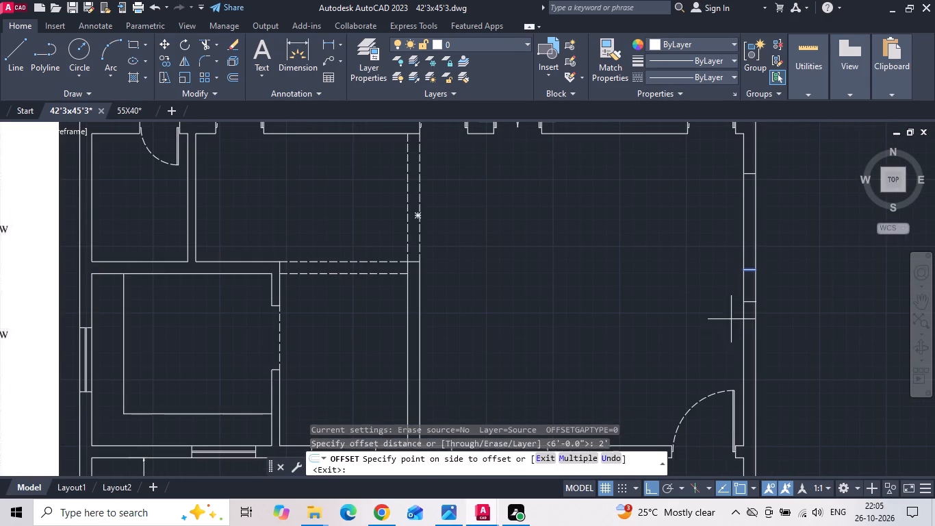
left_click(721, 329)
key("Escape")
Offset the second east window's north end line 6' south to mark its other end.
type("o")
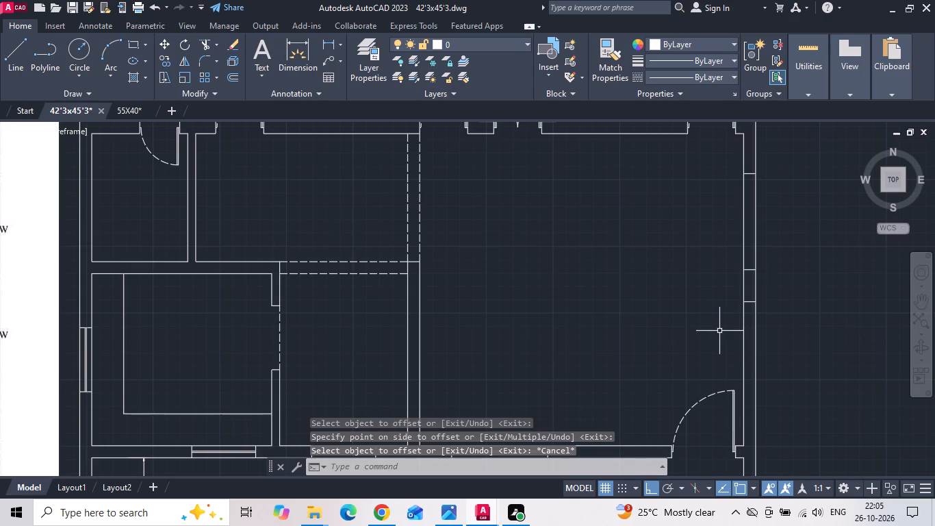
key("space")
type("6'")
key("Return")
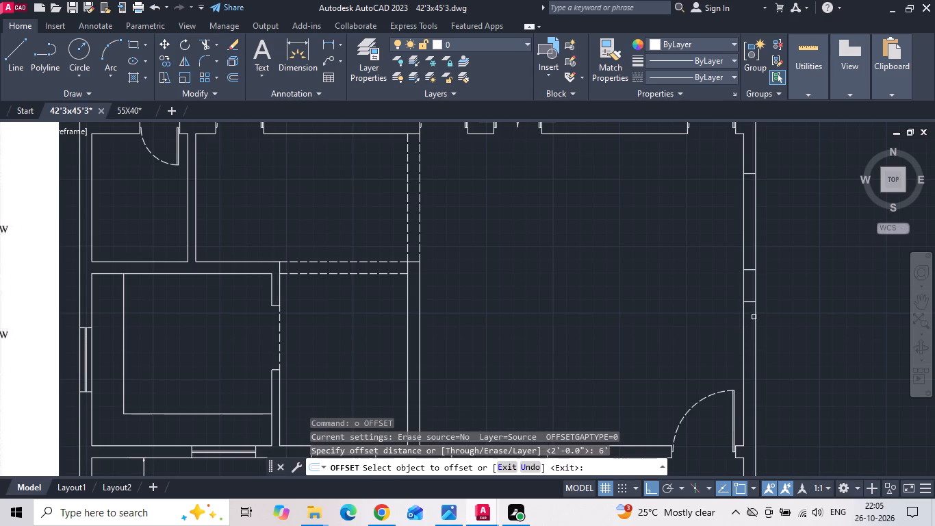
left_click(750, 303)
left_click(698, 346)
scroll(689, 339, "down", 1)
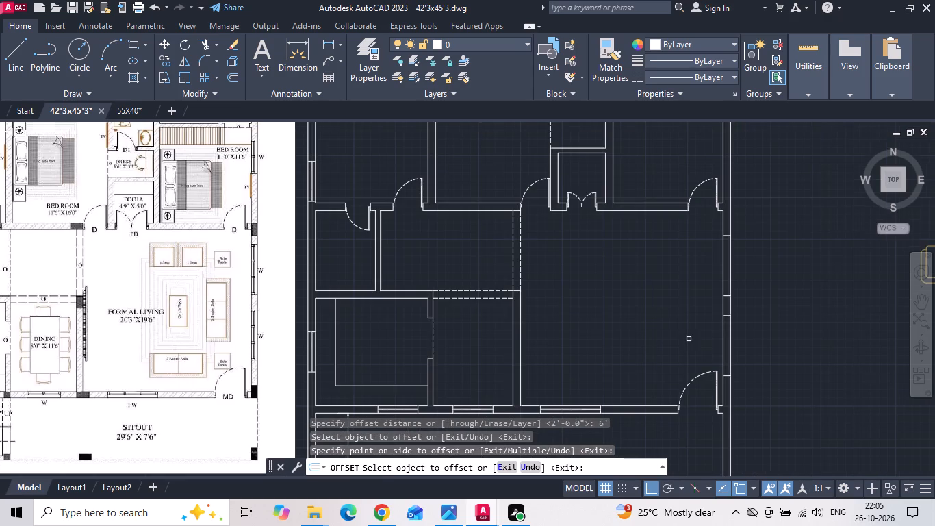
key("Escape")
middle_click(687, 341)
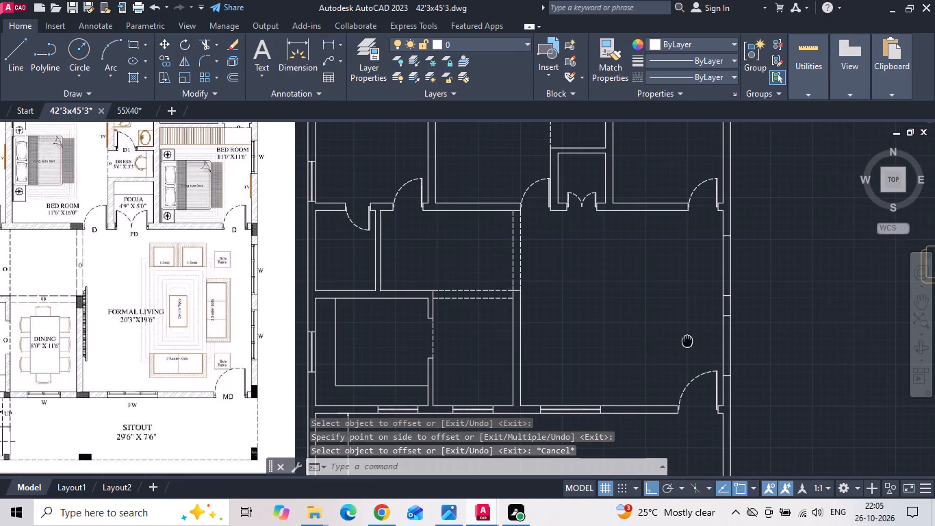
Extend the front wall's outer line beside the main door to the outer face of the east wall.
type("ex")
key("space")
key("space")
scroll(719, 416, "up", 1)
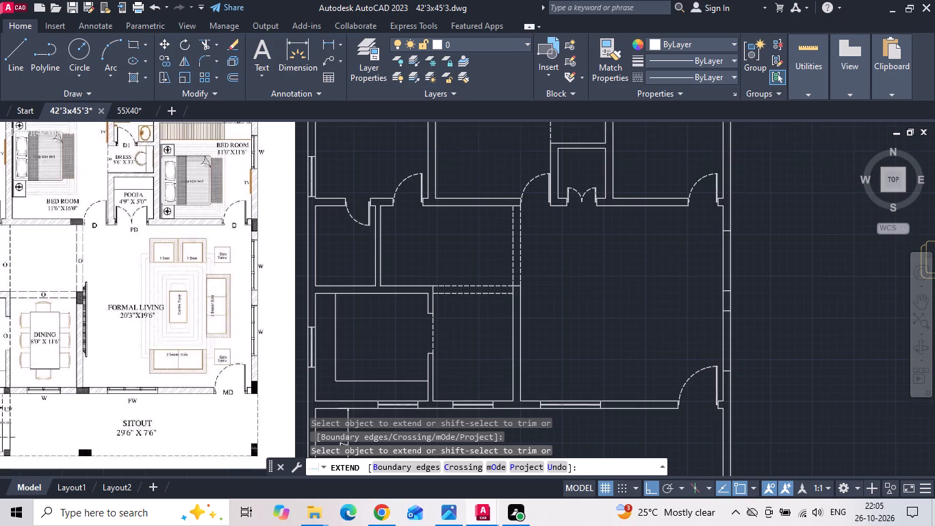
scroll(719, 416, "up", 2)
left_click(713, 382)
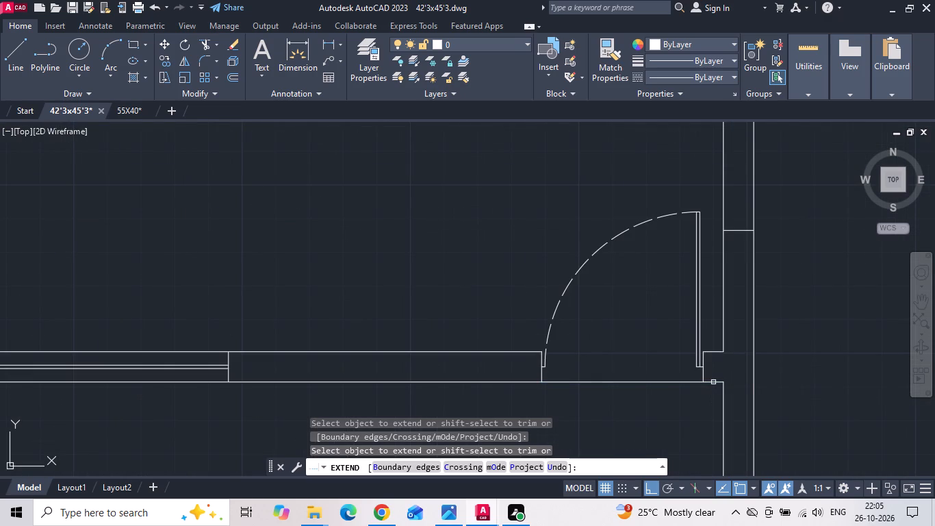
key("ctrl+z")
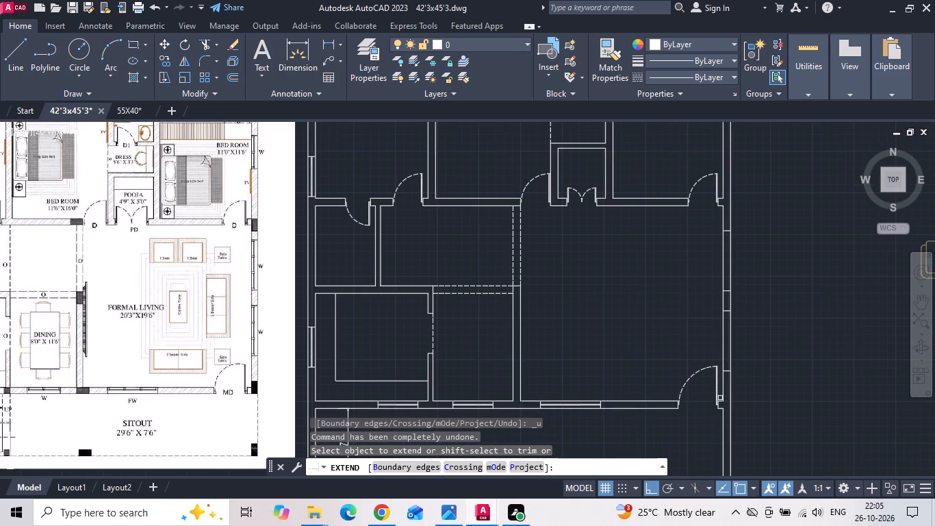
scroll(728, 421, "up", 4)
left_click(705, 383)
left_click(700, 390)
key("Escape")
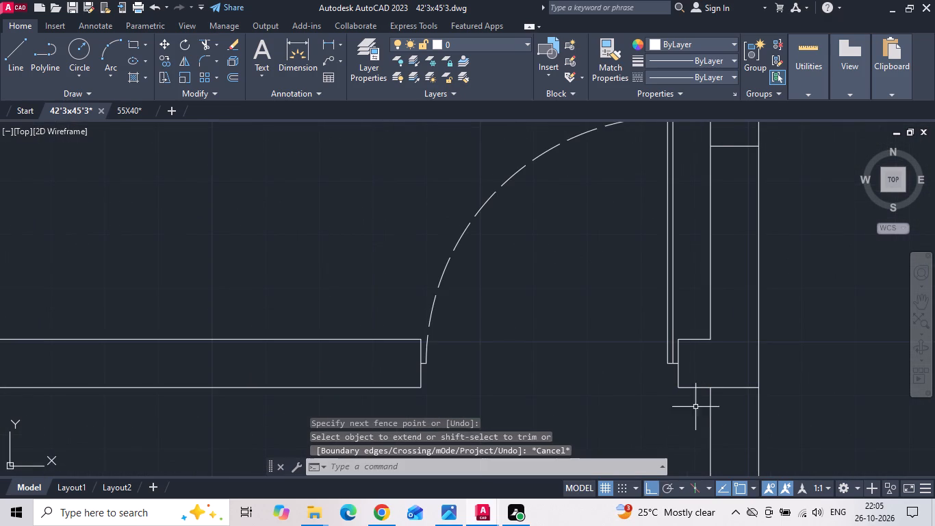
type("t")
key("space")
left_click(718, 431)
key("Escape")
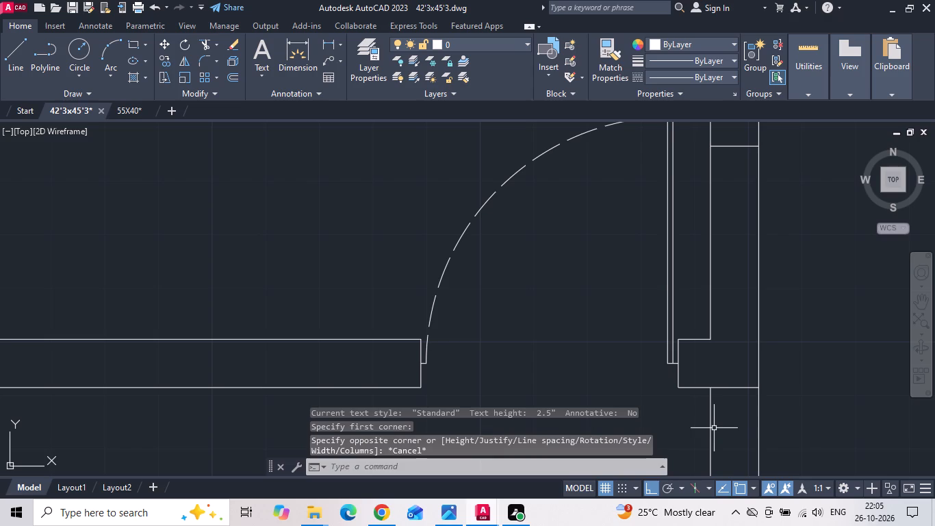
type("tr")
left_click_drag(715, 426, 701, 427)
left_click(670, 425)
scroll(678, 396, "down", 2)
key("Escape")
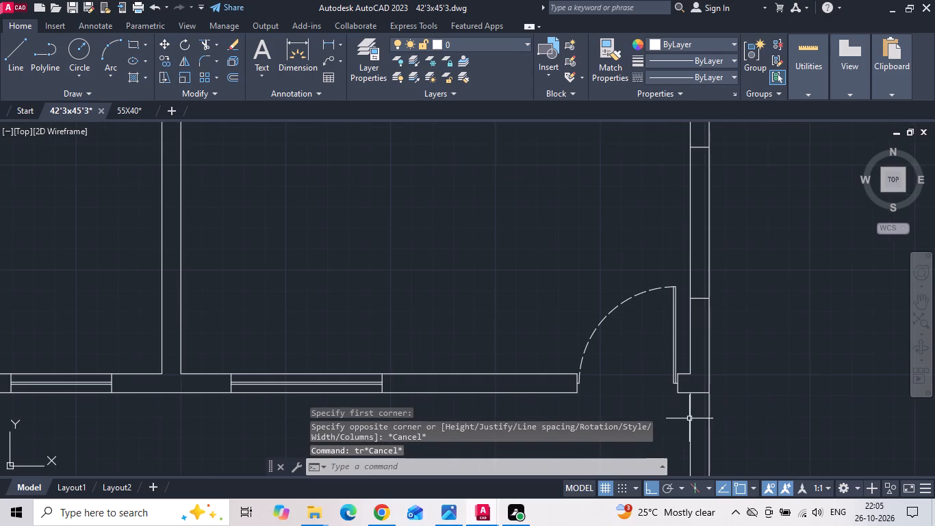
Erase the inner east wall line of the sitout, south of the main door.
left_click(689, 420)
key("Delete")
Explode the plan's outer boundary polyline into separate lines.
scroll(697, 363, "down", 2)
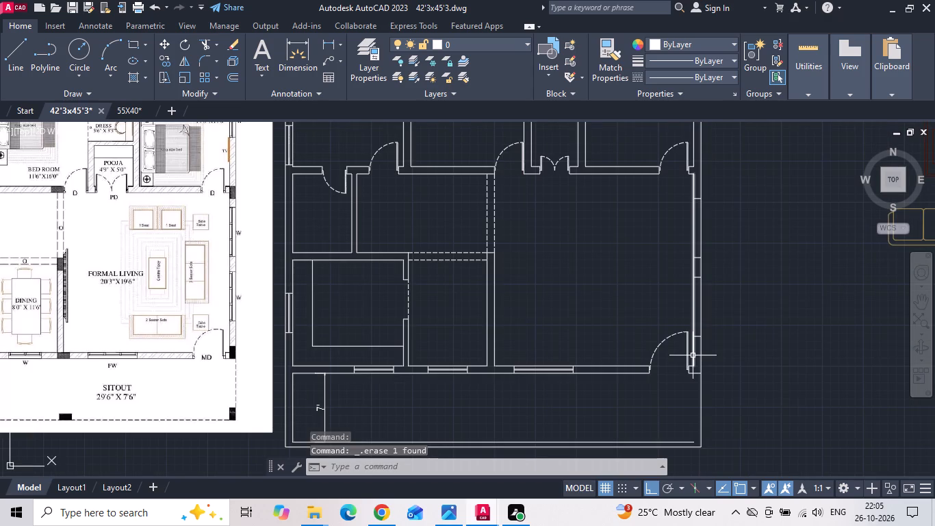
middle_click_drag(688, 433, 761, 386)
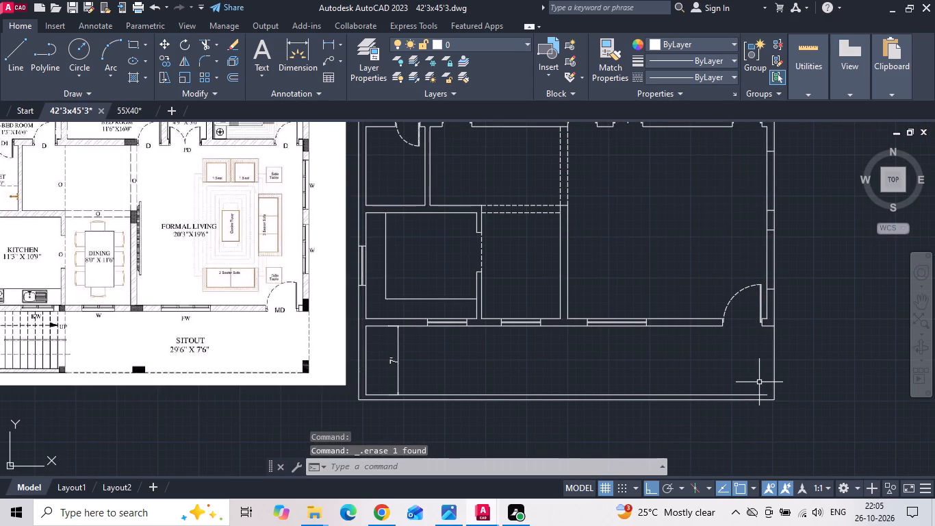
type("x")
key("space")
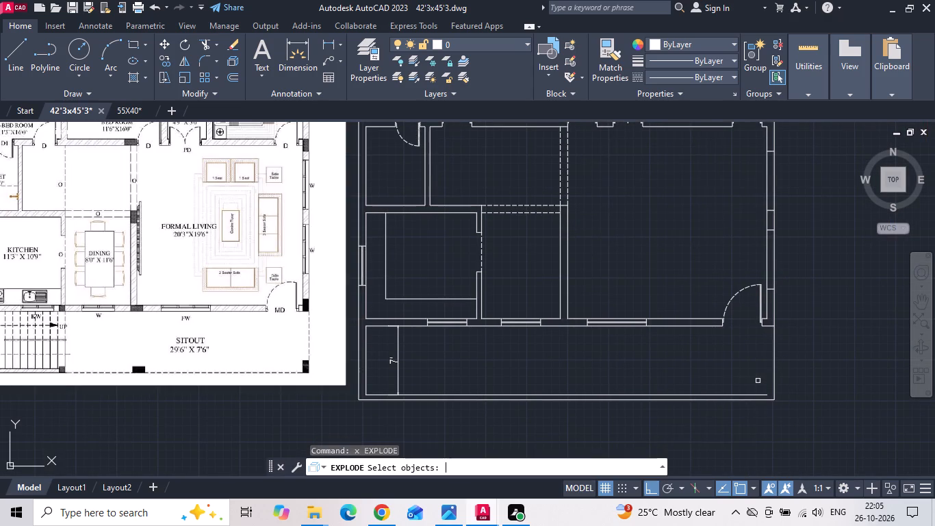
left_click(773, 361)
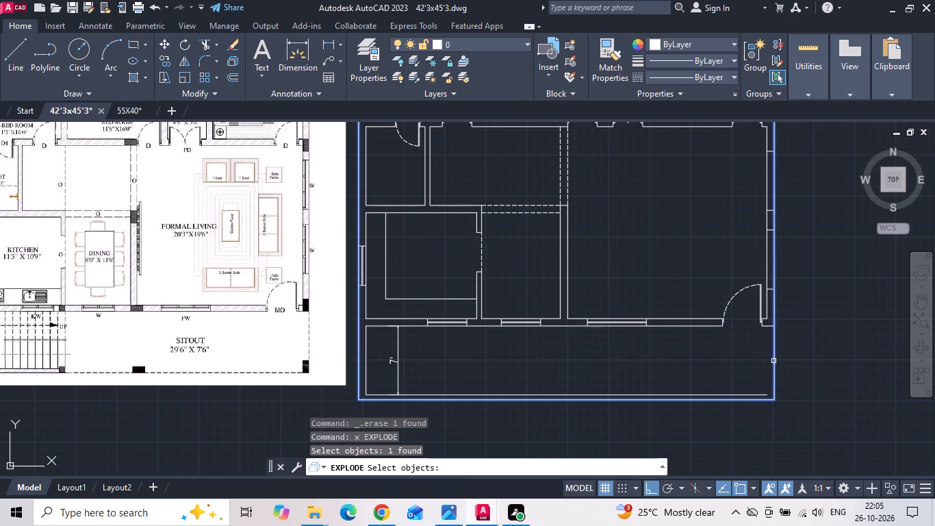
key("space")
left_click(773, 361)
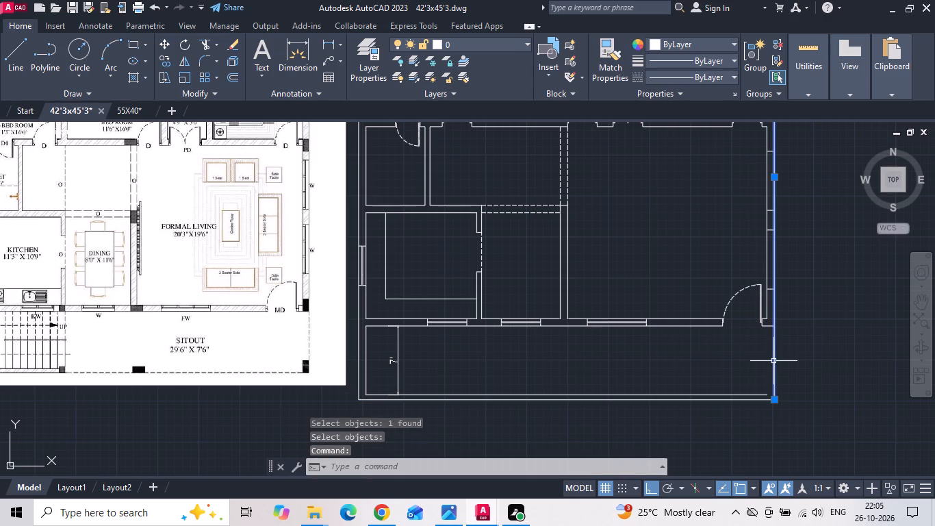
key("Escape")
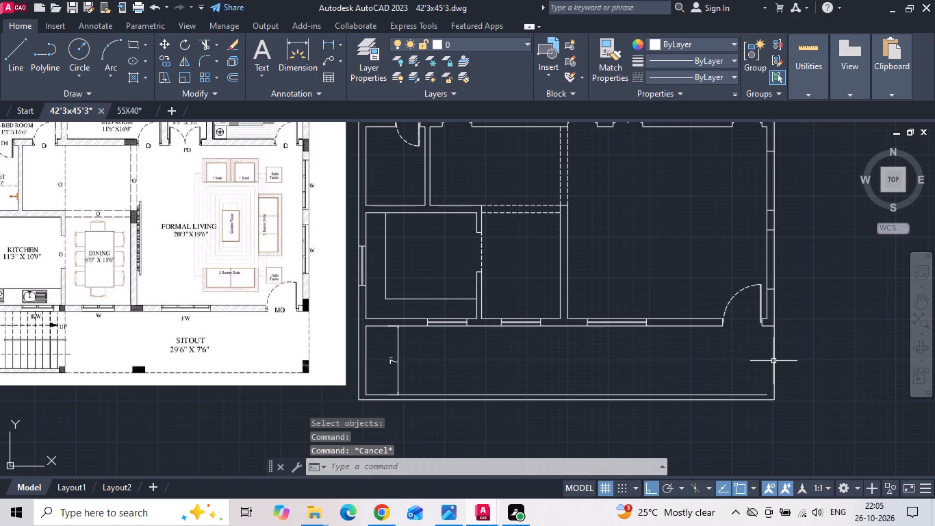
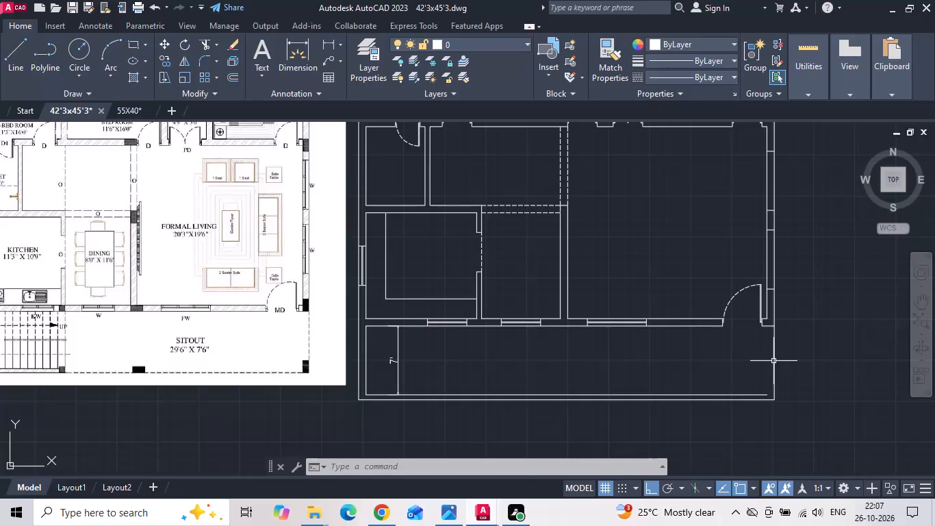
Copy the double glazing lines from the kitchen's west window into both window openings in the formal living room's east wall.
middle_click_drag(760, 226, 744, 226)
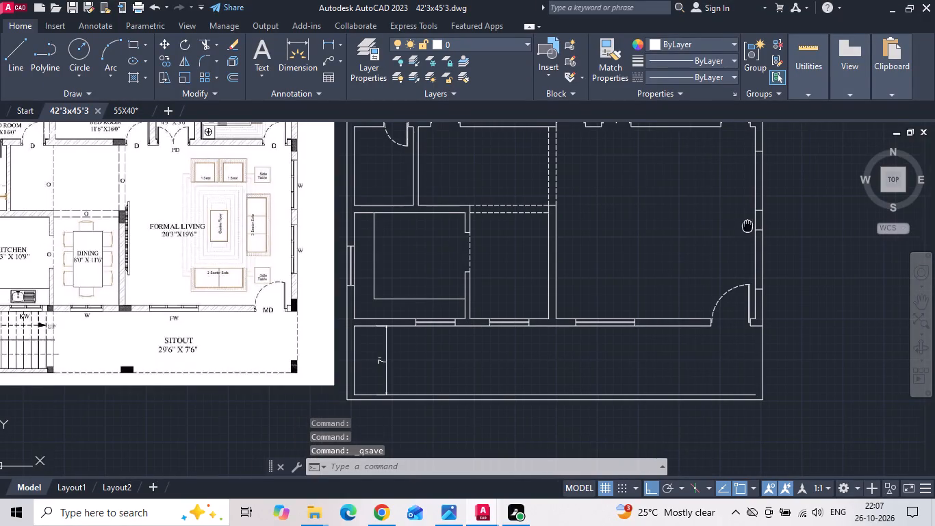
middle_click_drag(744, 226, 742, 227)
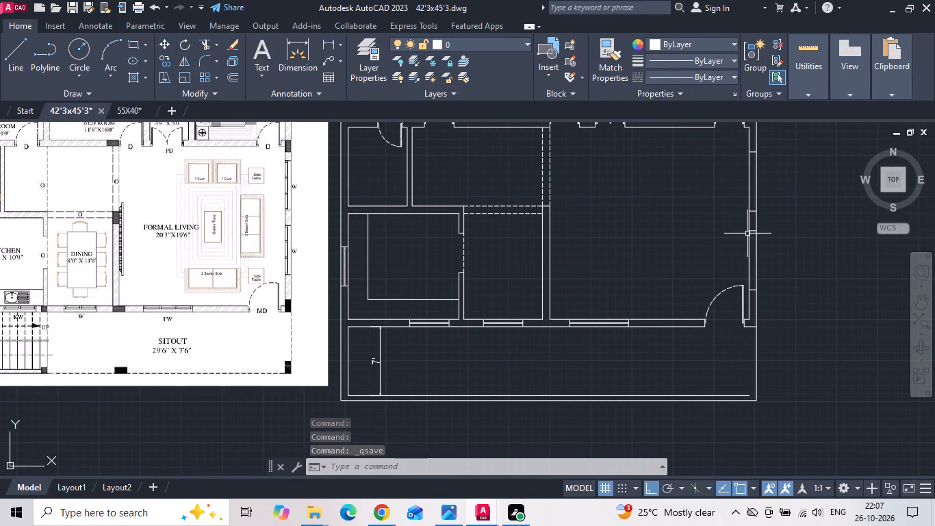
scroll(672, 288, "down", 1)
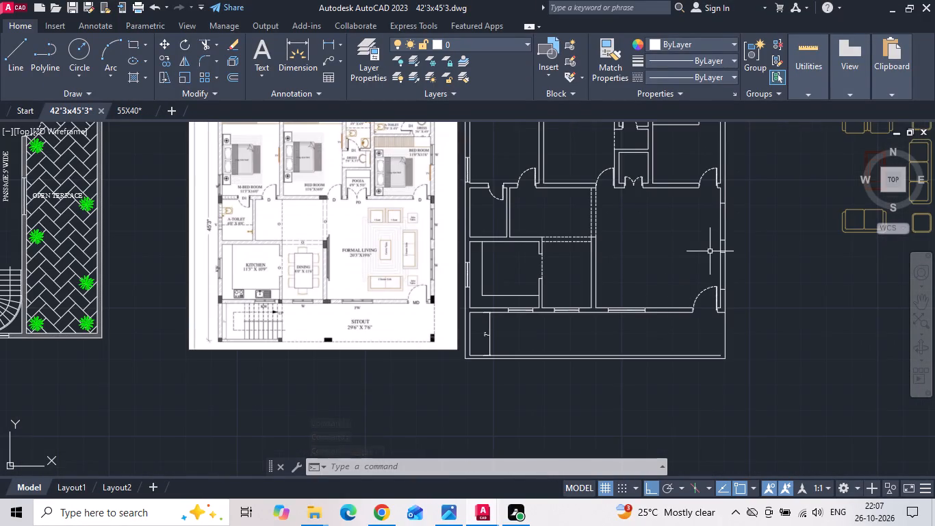
middle_click_drag(710, 251, 680, 294)
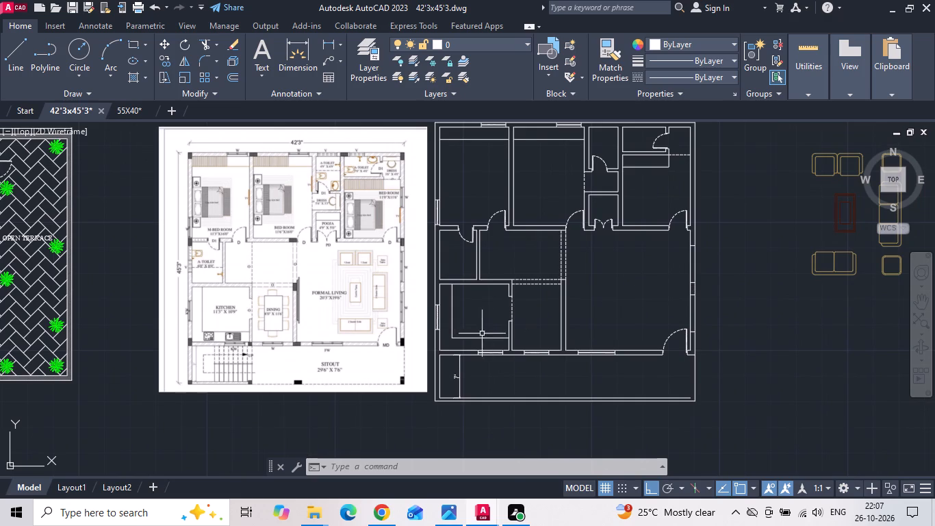
scroll(439, 320, "up", 6)
left_click_drag(443, 219, 435, 225)
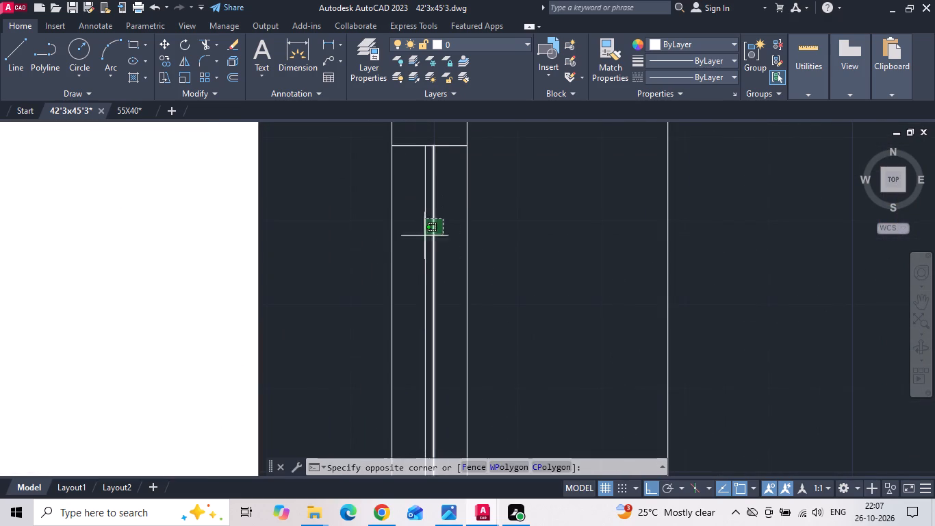
left_click(413, 251)
right_click(413, 251)
left_click(452, 285)
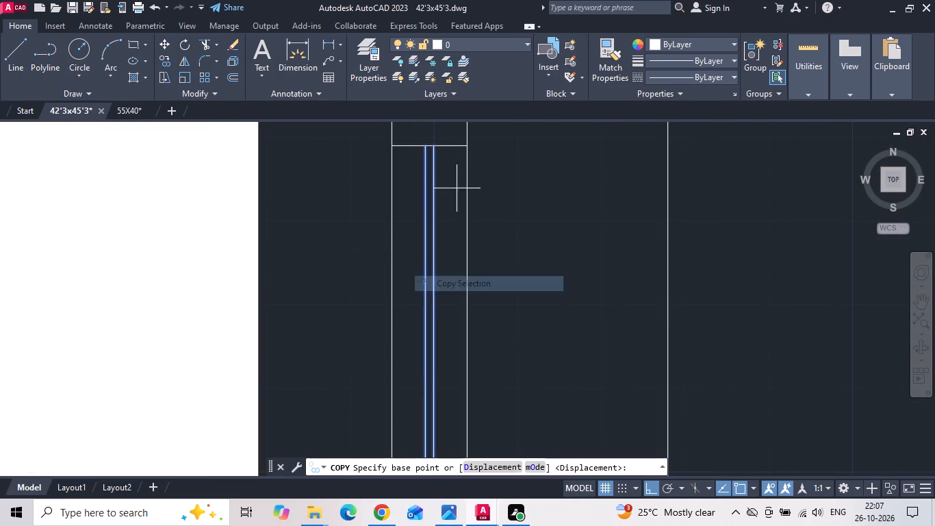
left_click(465, 149)
scroll(348, 227, "down", 5)
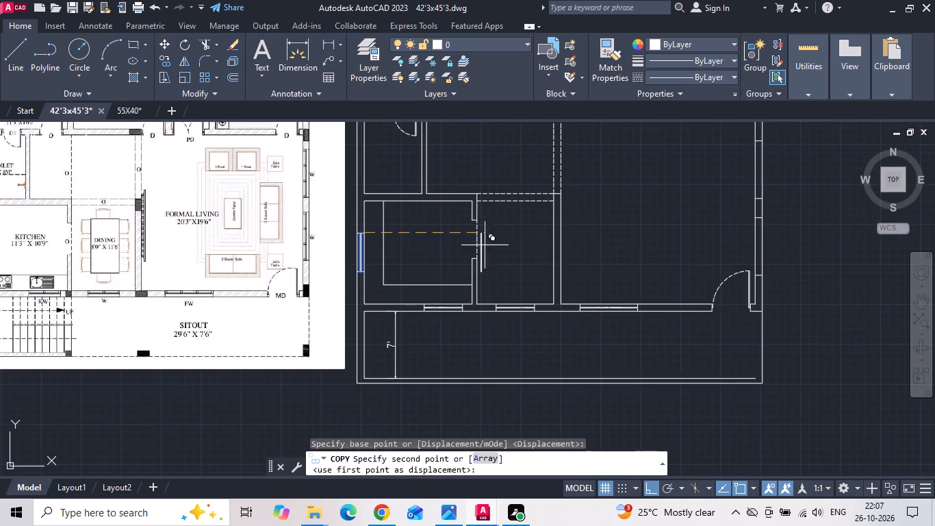
scroll(778, 229, "up", 2)
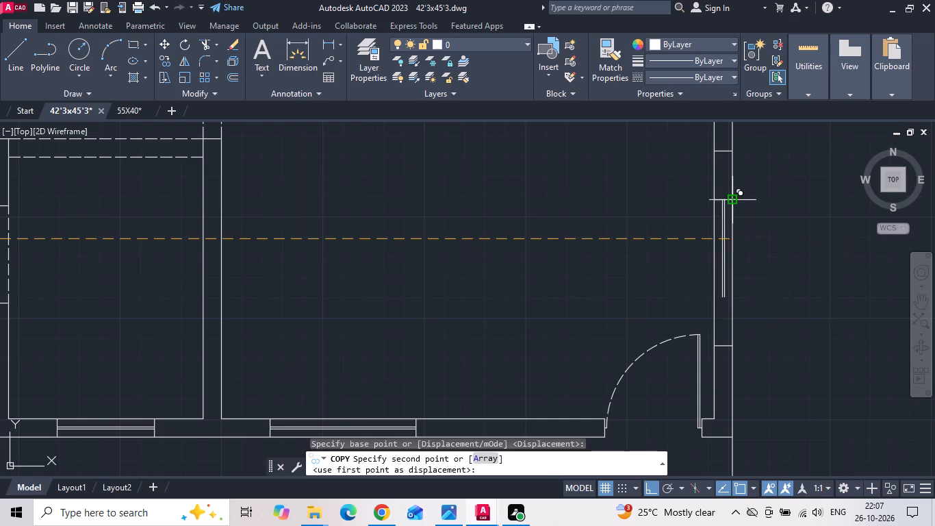
left_click(736, 200)
middle_click_drag(682, 245, 576, 417)
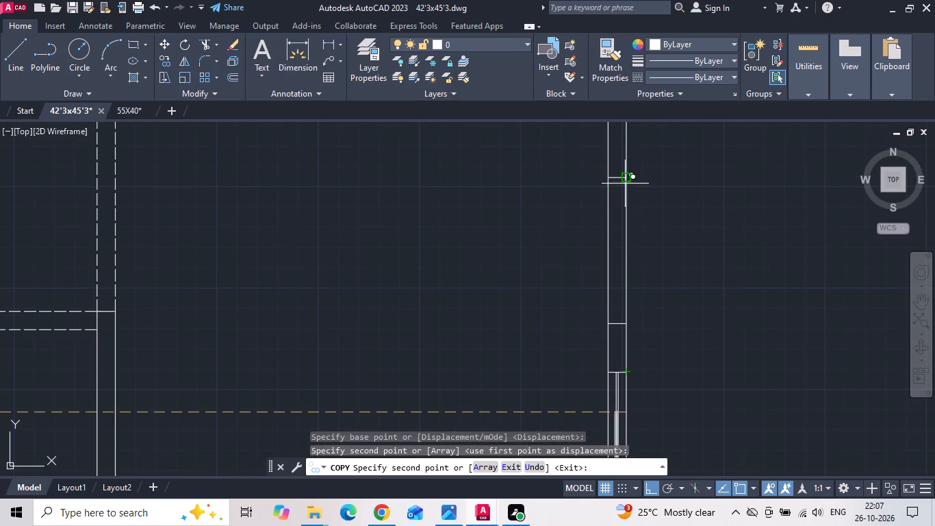
left_click(625, 179)
key("Escape")
Extend the copied glazing lines in both east wall windows to each opening's south end line.
type("ex")
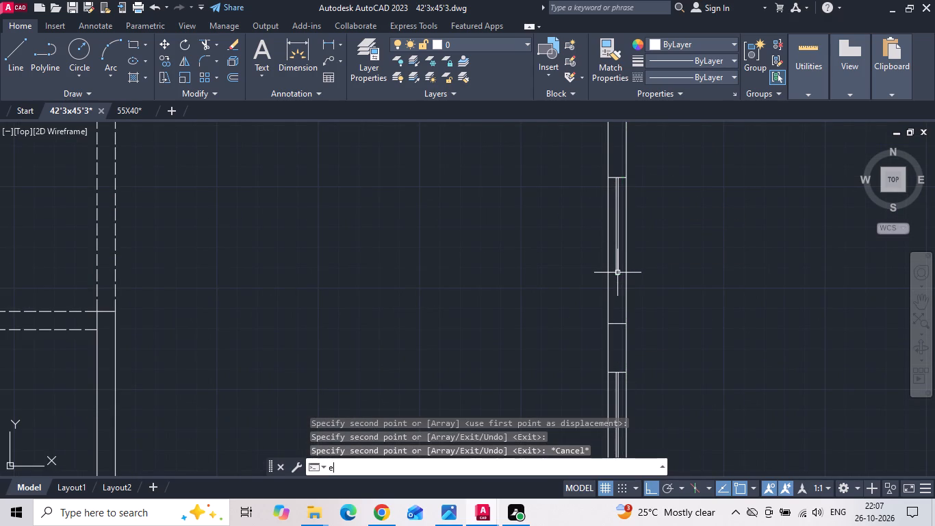
key("space")
left_click(613, 270)
left_click(622, 274)
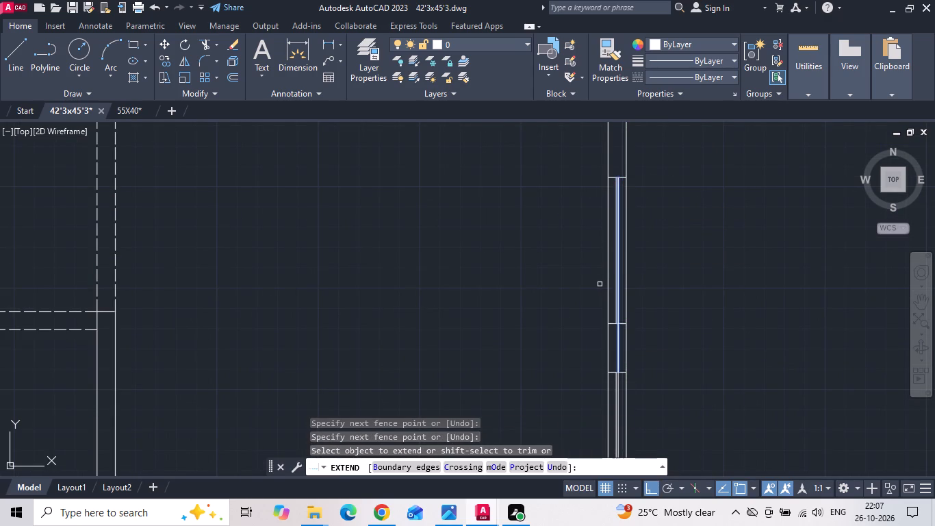
middle_click_drag(590, 278, 563, 154)
left_click_drag(589, 334, 593, 340)
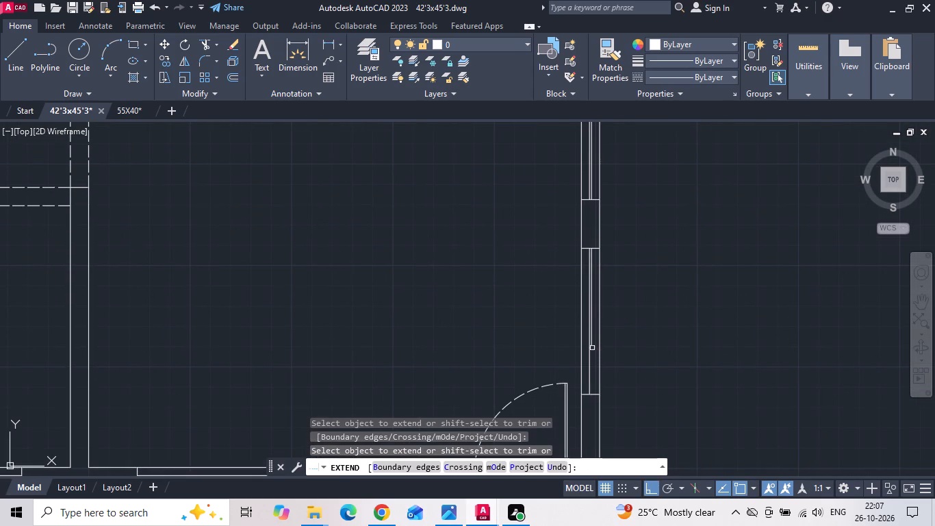
left_click(591, 345)
left_click(593, 340)
key("Escape")
Save the drawing.
key("ctrl+s")
key("ctrl+s")
key("ctrl+s")
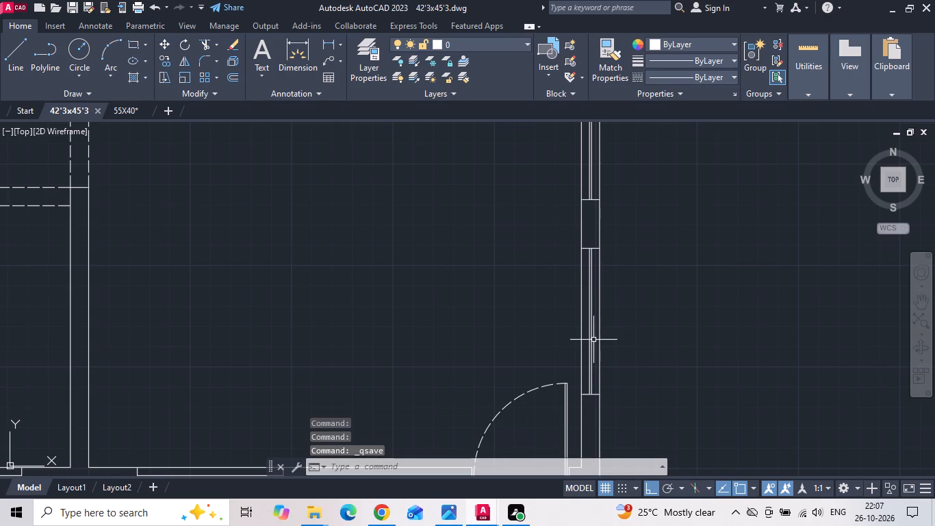
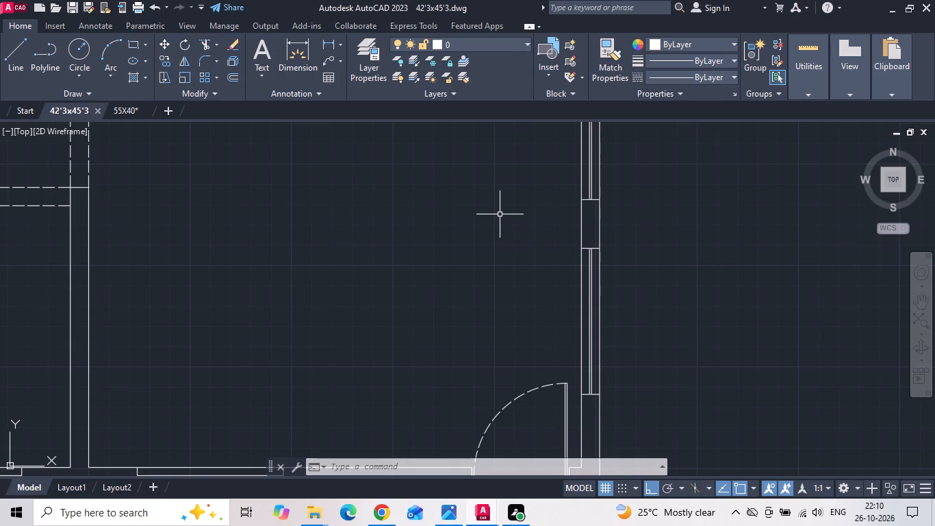
Save the drawing.
key("ctrl+s")
Copy the window from the master bedroom's west wall to the inner face of the northeast bedroom's east wall, just south of the wardrobe.
scroll(510, 251, "down", 3)
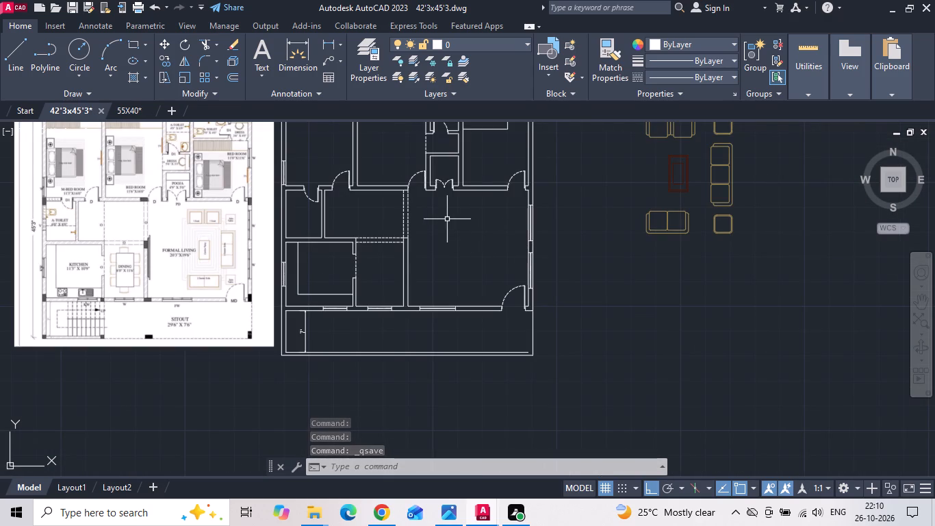
middle_click_drag(459, 225, 479, 255)
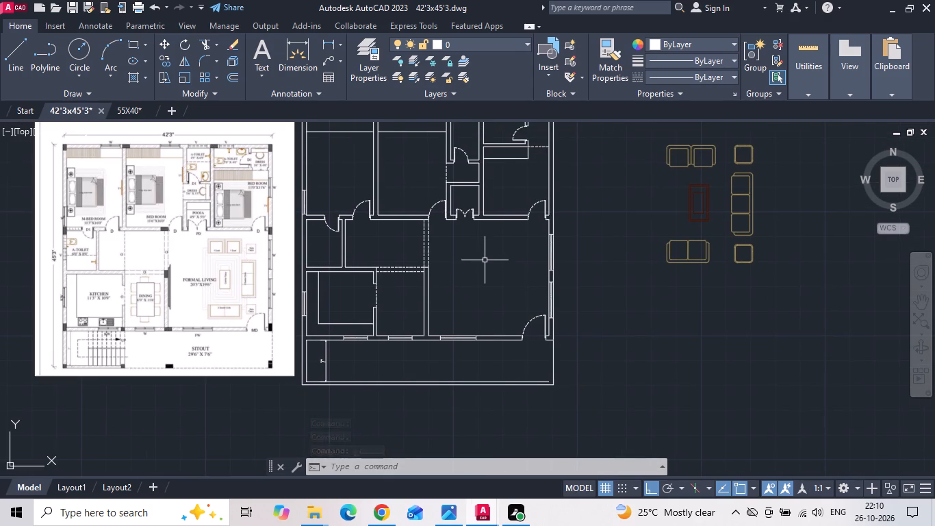
scroll(518, 258, "up", 1)
scroll(542, 288, "down", 1)
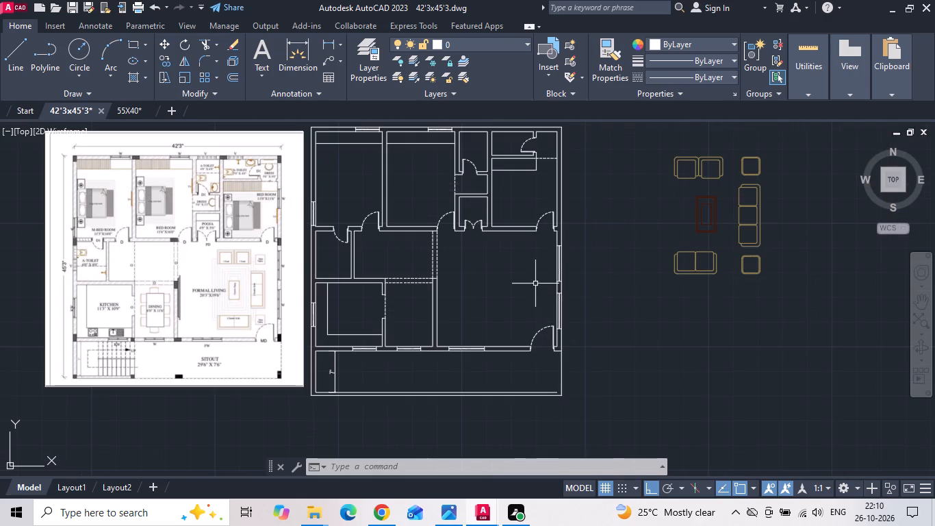
scroll(313, 184, "up", 1)
middle_click_drag(318, 188, 341, 233)
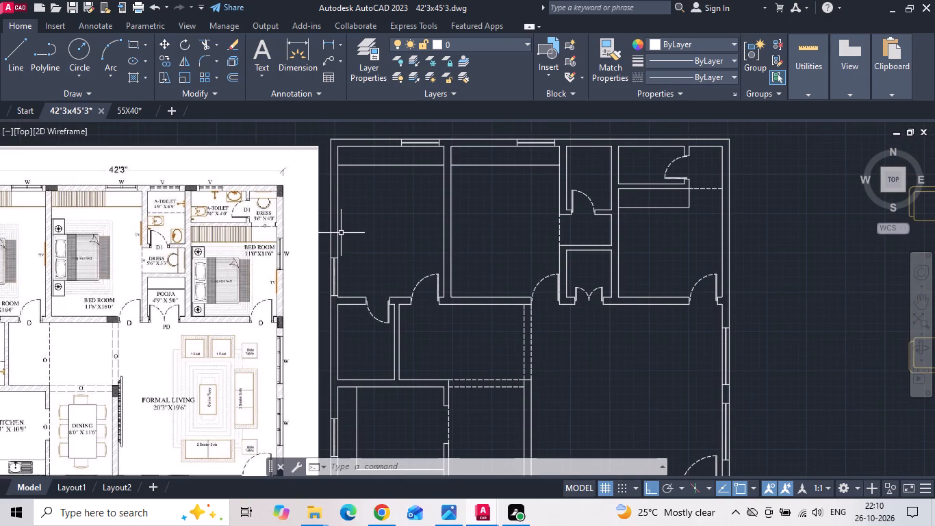
scroll(327, 257, "up", 2)
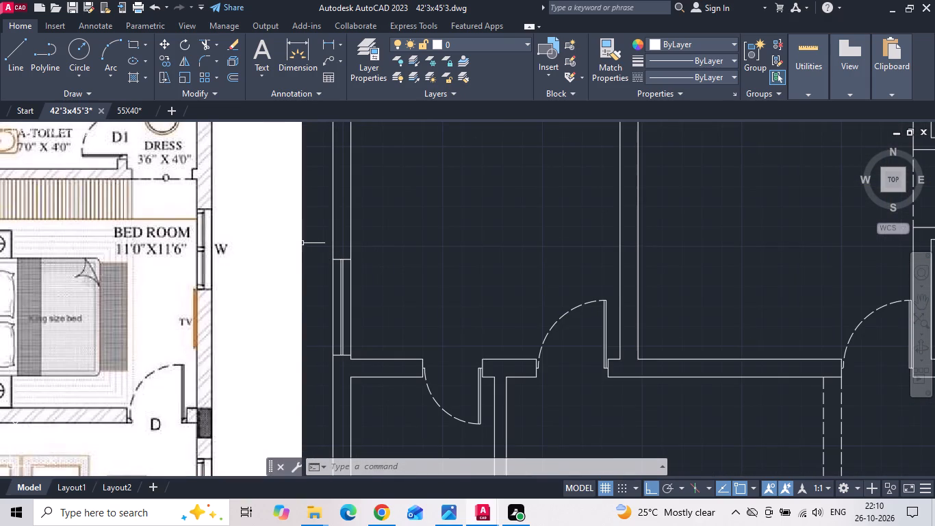
left_click(307, 249)
left_click(374, 364)
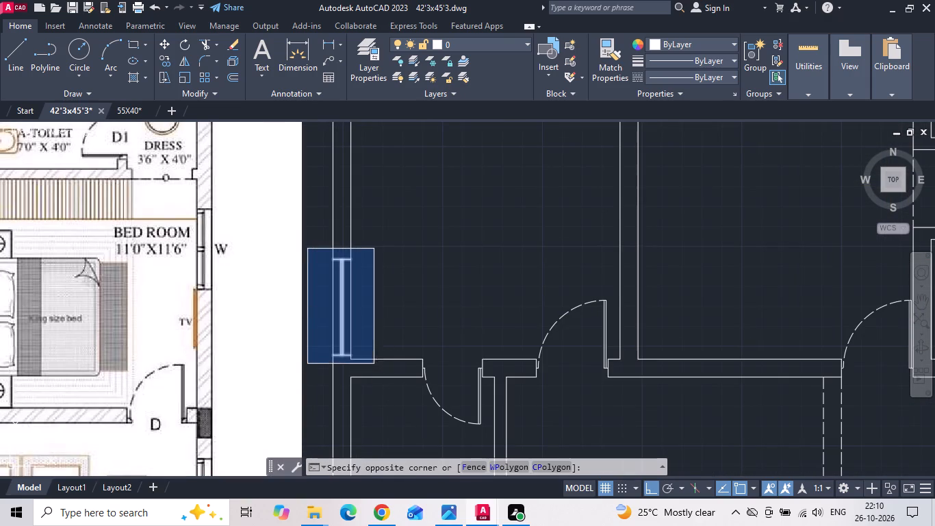
right_click(374, 279)
left_click(394, 286)
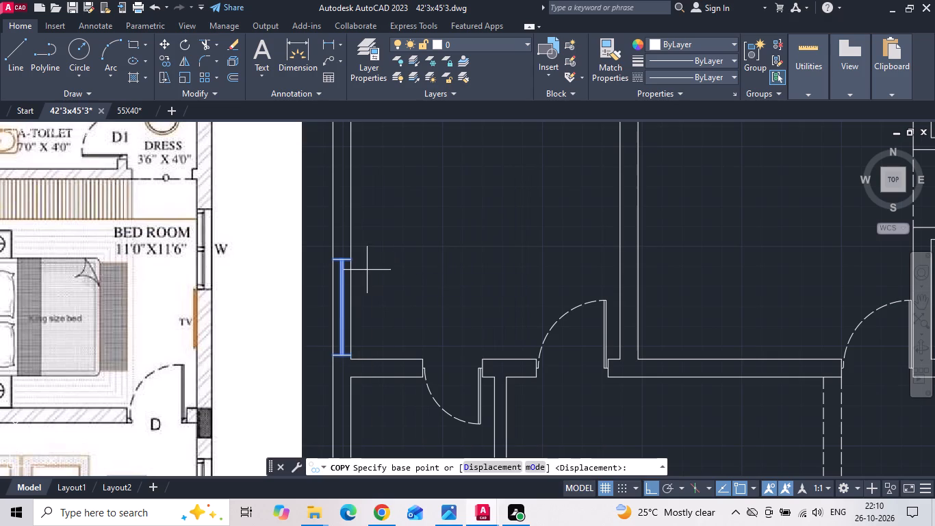
left_click(350, 259)
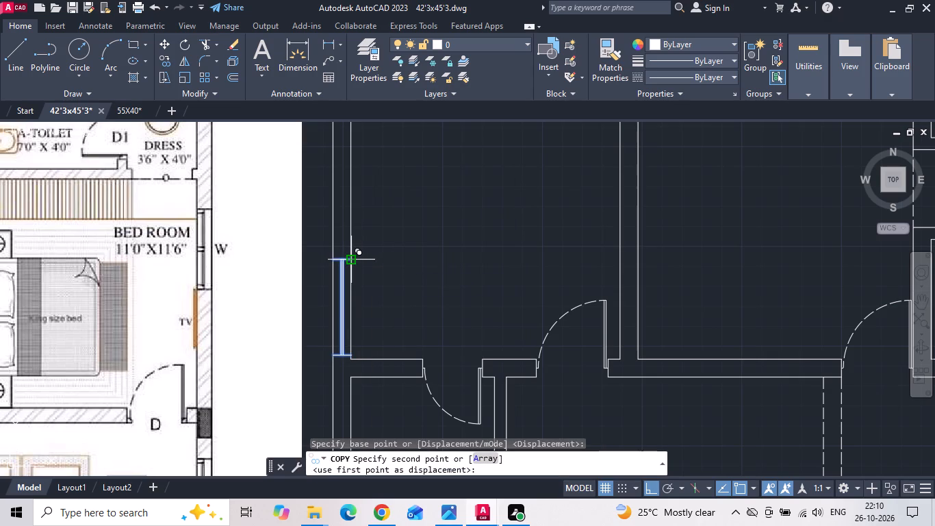
scroll(352, 266, "down", 2)
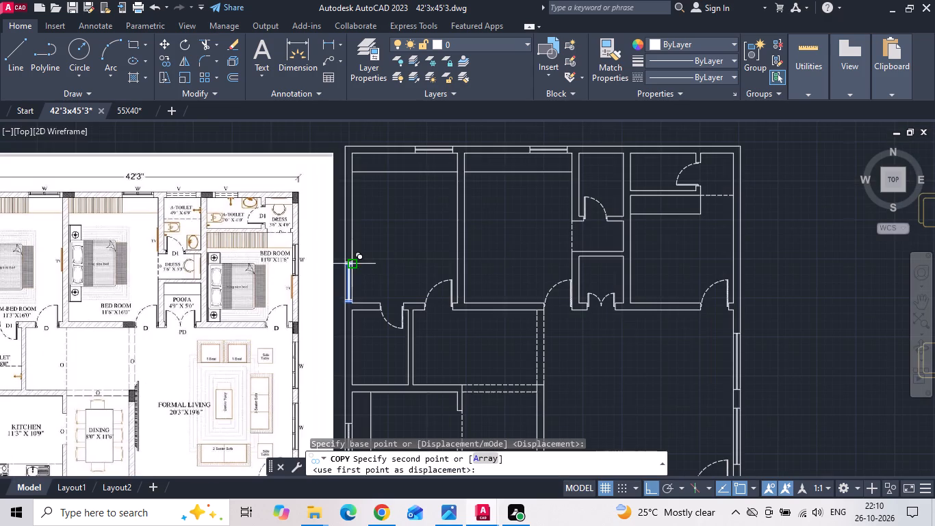
scroll(736, 208, "up", 2)
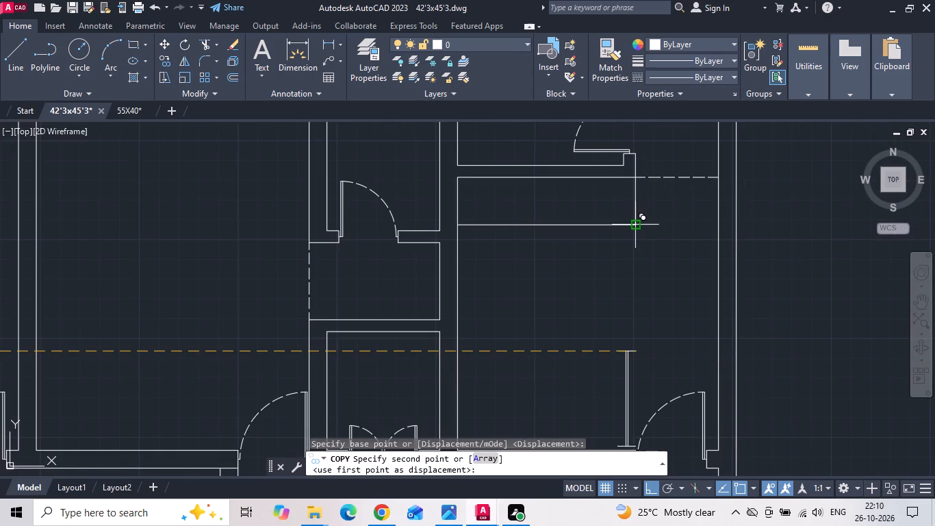
left_click(716, 227)
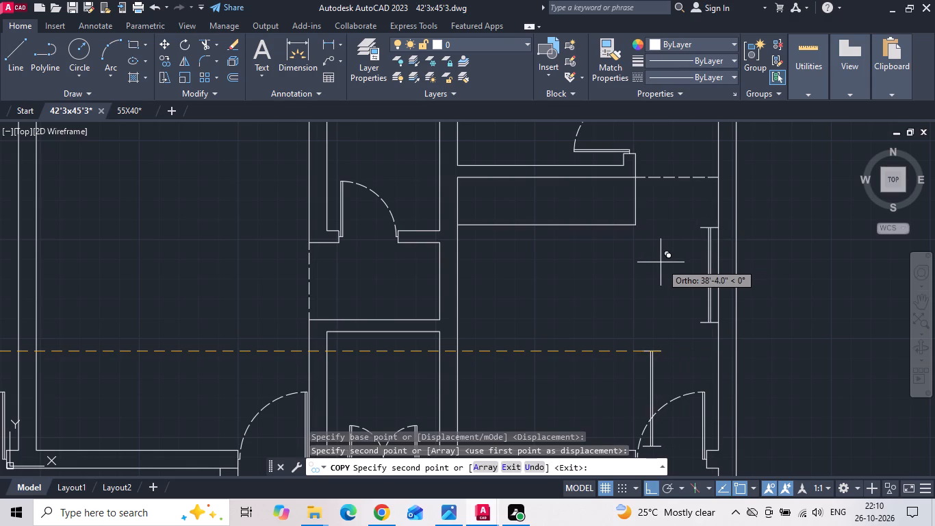
key("Escape")
Move the copied window east so that it sits within the northeast bedroom's east wall.
left_click_drag(680, 221, 711, 301)
left_click(736, 345)
right_click(770, 231)
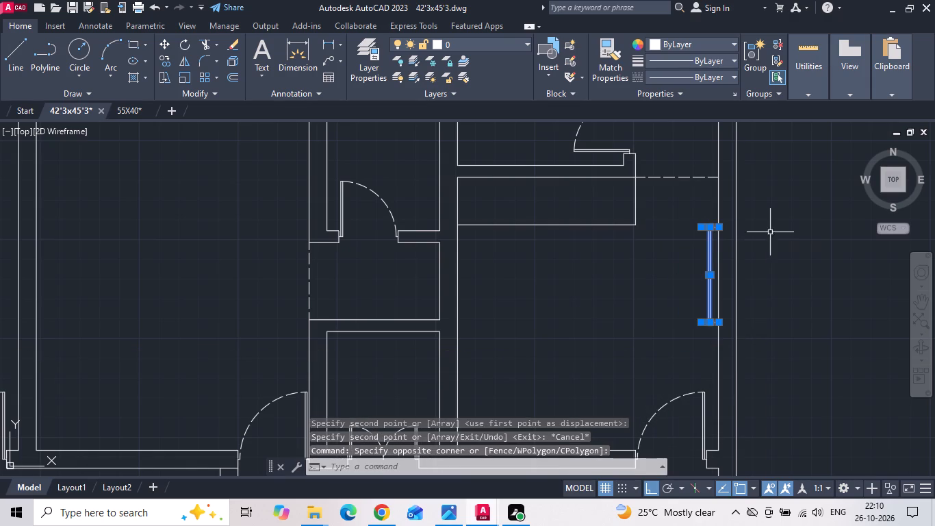
left_click(786, 264)
scroll(693, 238, "up", 2)
left_click(709, 210)
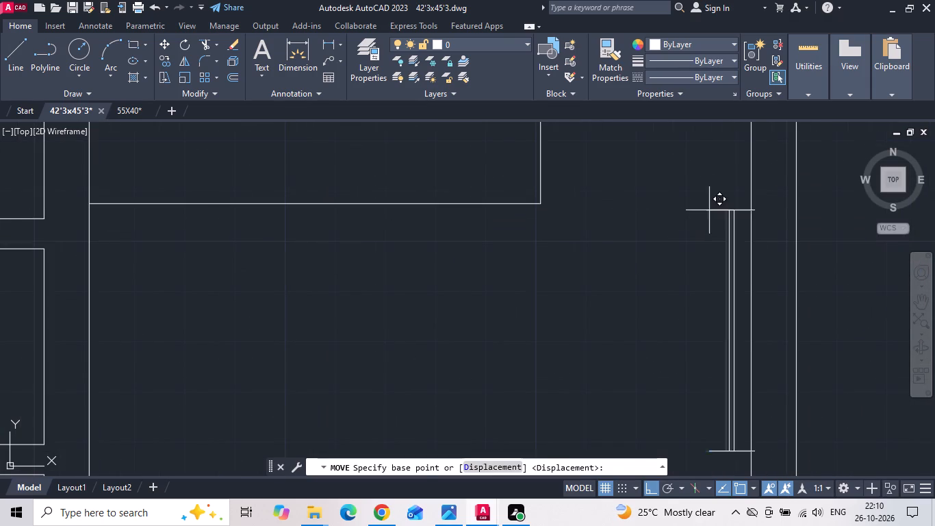
left_click(750, 214)
Draw a helper line from the northeast bedroom wardrobe's southeast corner across the east wall and offset it 2" northward.
scroll(567, 276, "down", 1)
type("l")
key("space")
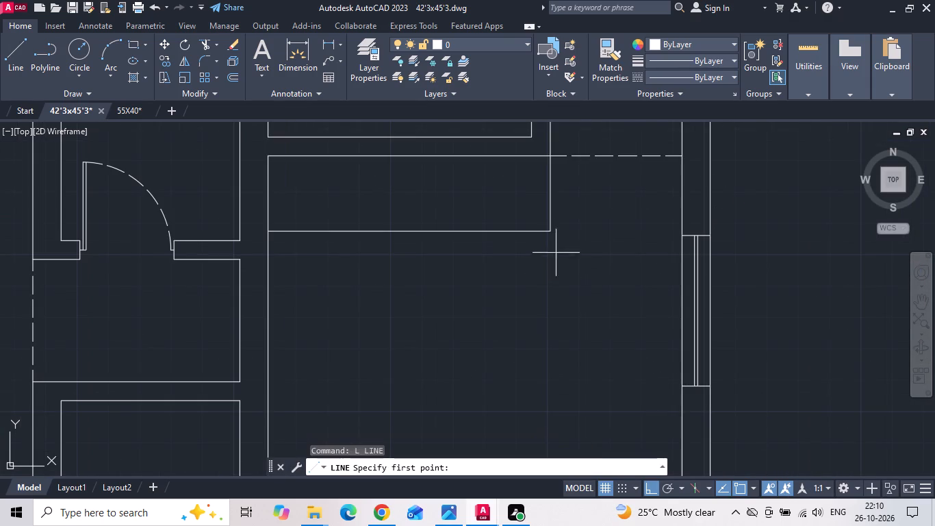
left_click_drag(552, 231, 560, 234)
left_click(789, 238)
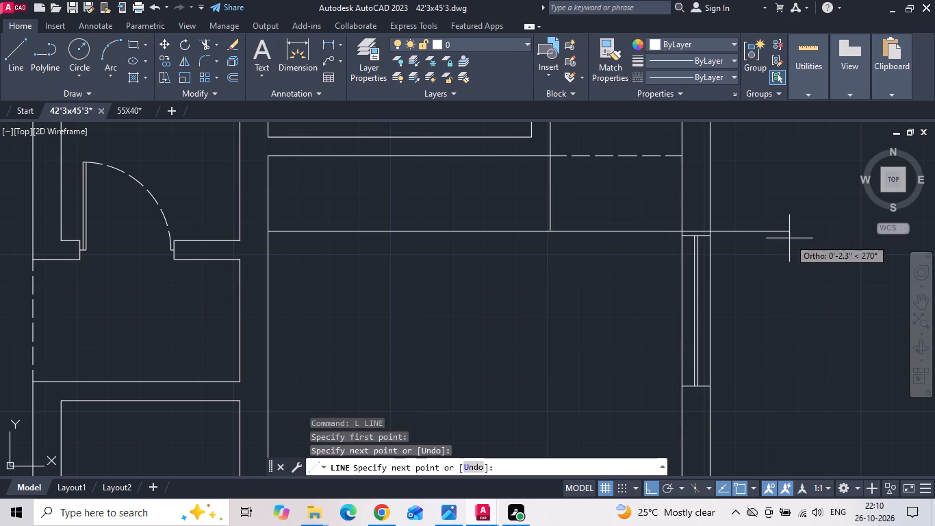
key("Escape")
type("o")
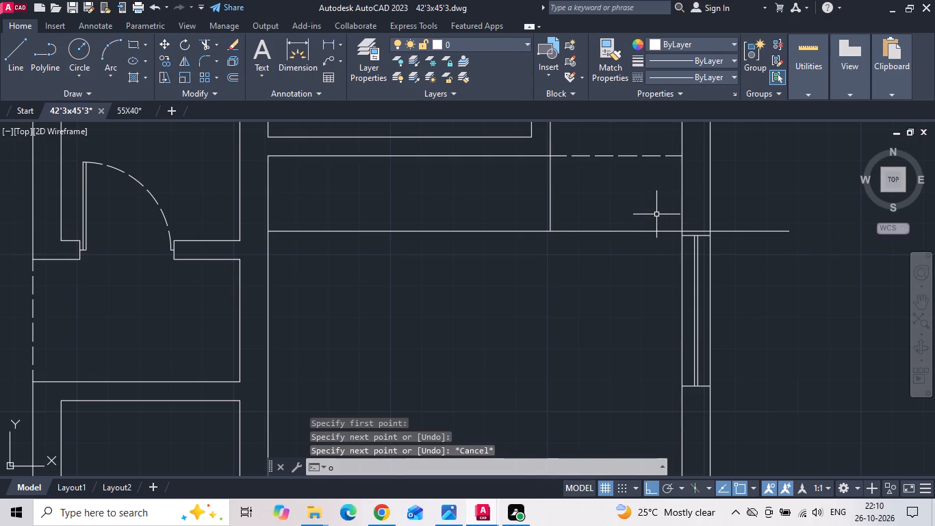
key("space")
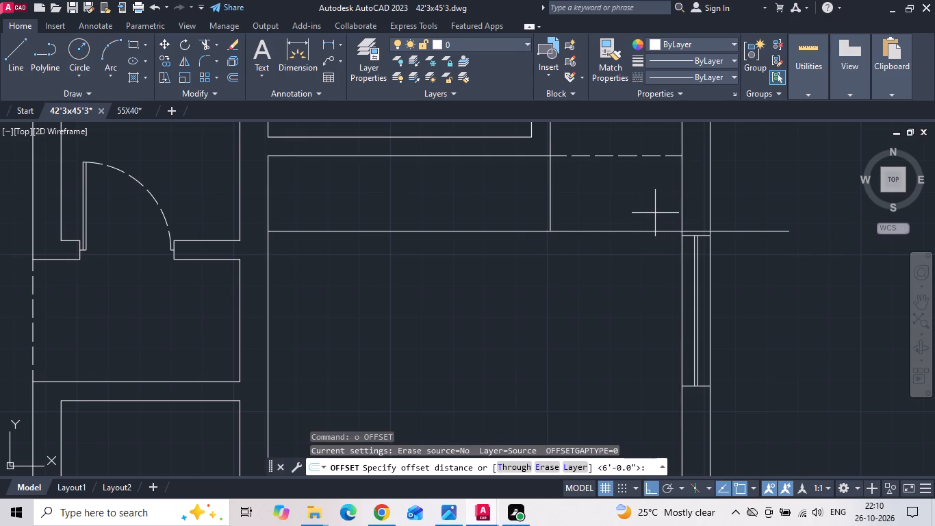
type("2")
key("space")
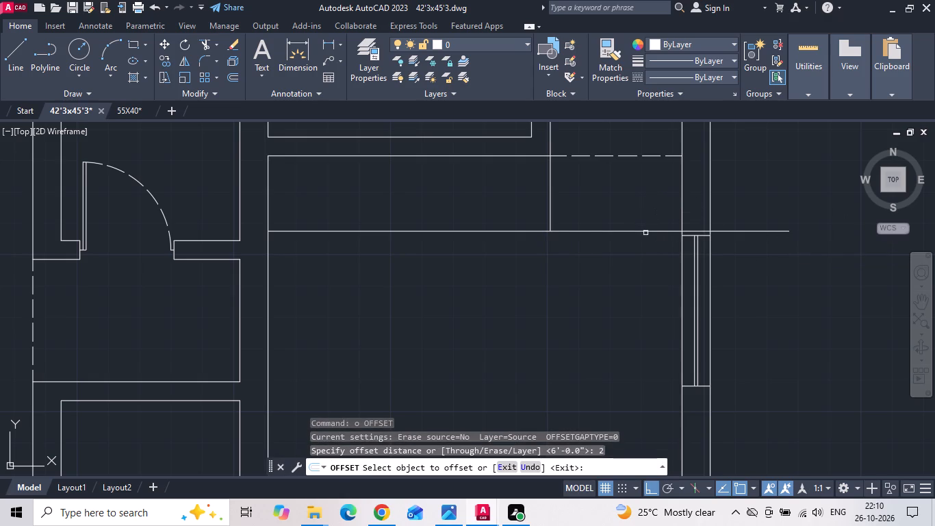
left_click(645, 232)
left_click(652, 218)
key("Escape")
Move the northeast bedroom's east window up so its north end meets the offset helper line.
left_click_drag(654, 212, 685, 311)
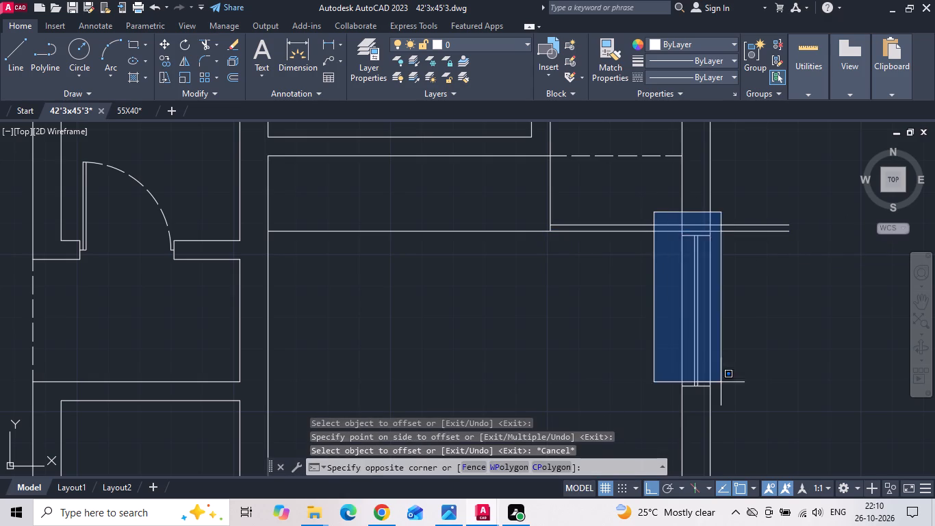
left_click_drag(742, 406, 742, 394)
right_click(775, 190)
left_click(784, 265)
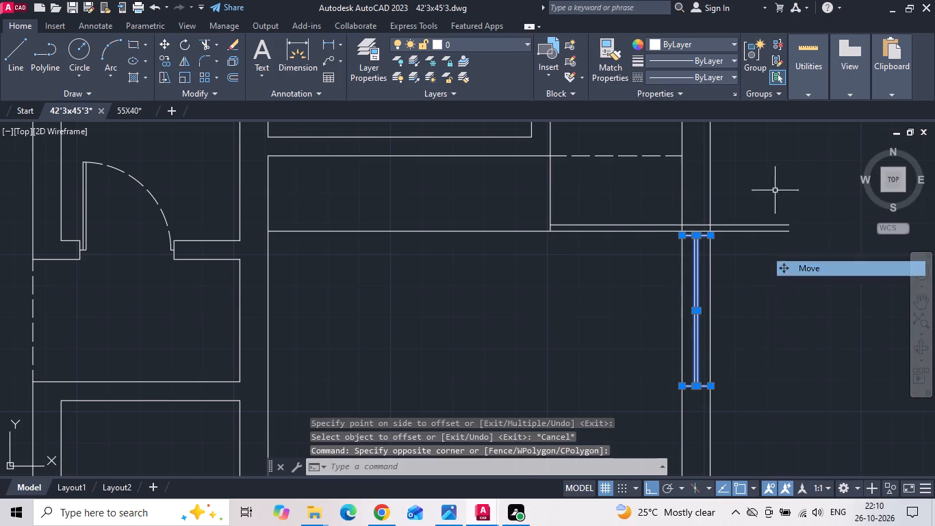
scroll(702, 243, "up", 3)
left_click(632, 225)
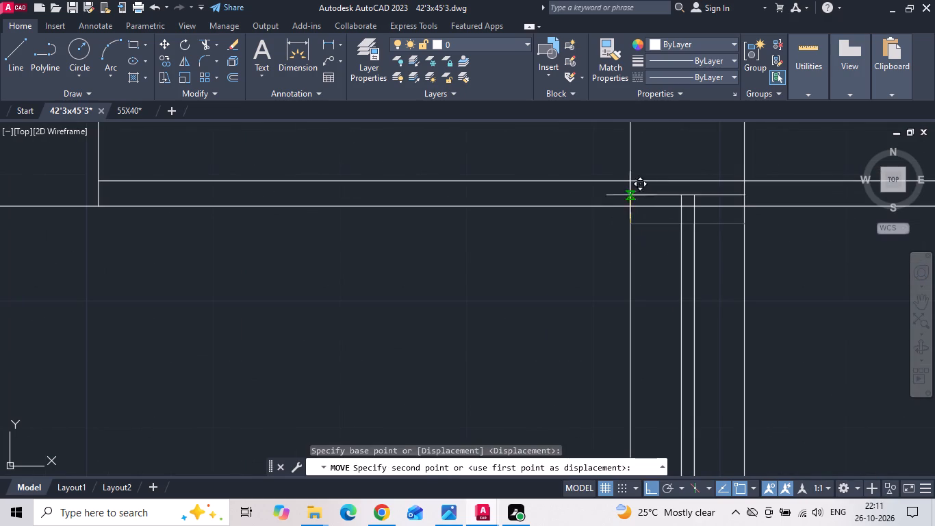
left_click(628, 181)
Delete the two horizontal helper lines crossing the northeast bedroom's east wall.
left_click_drag(496, 161, 489, 263)
left_click(489, 268)
scroll(533, 271, "down", 1)
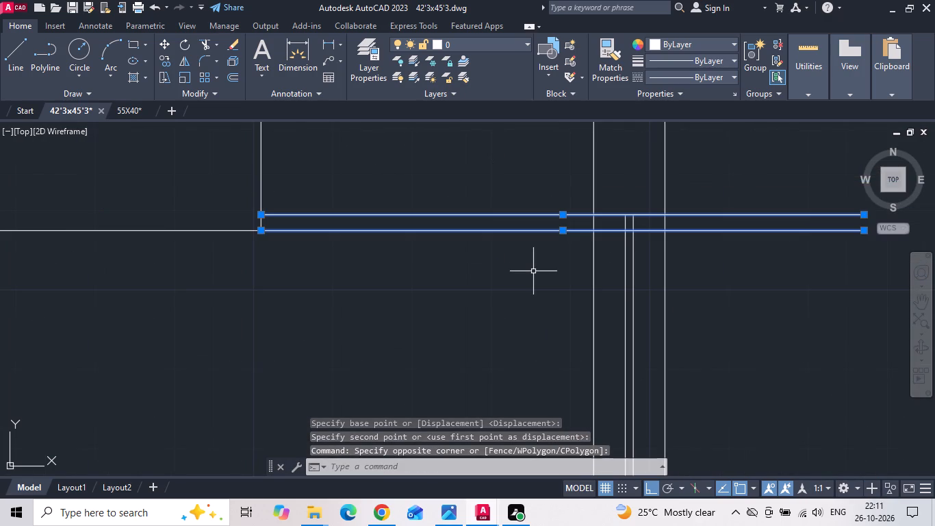
key("Delete")
Move the northeast bedroom's east window 2" south, level with the wardrobe's south edge.
scroll(578, 288, "down", 3)
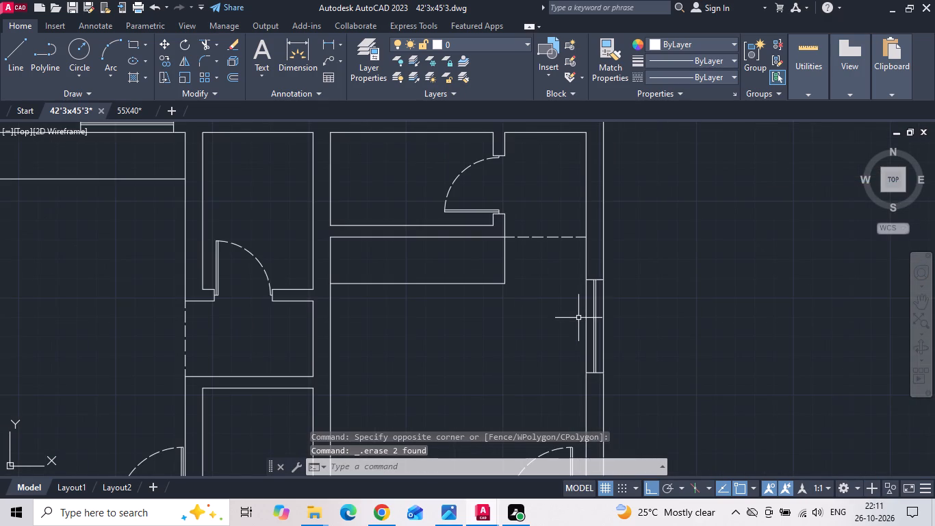
scroll(578, 318, "down", 2)
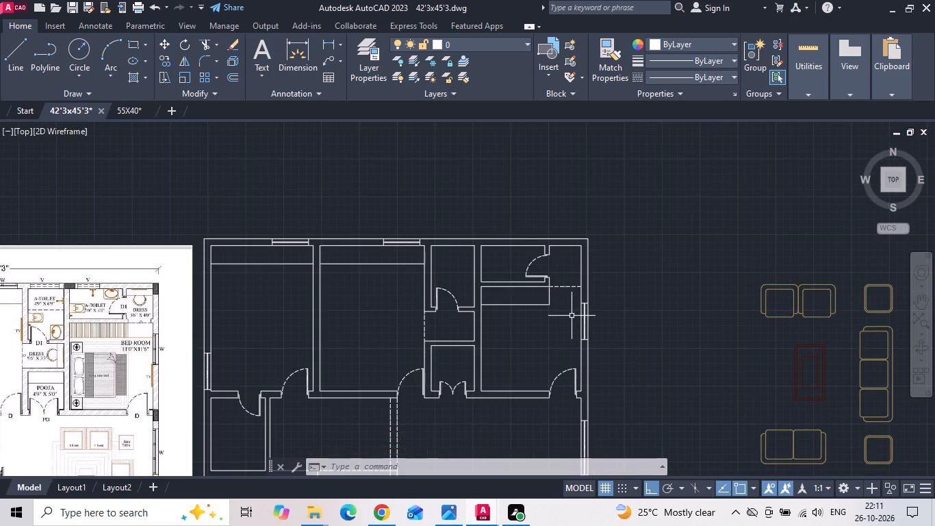
scroll(571, 316, "up", 1)
scroll(639, 276, "down", 1)
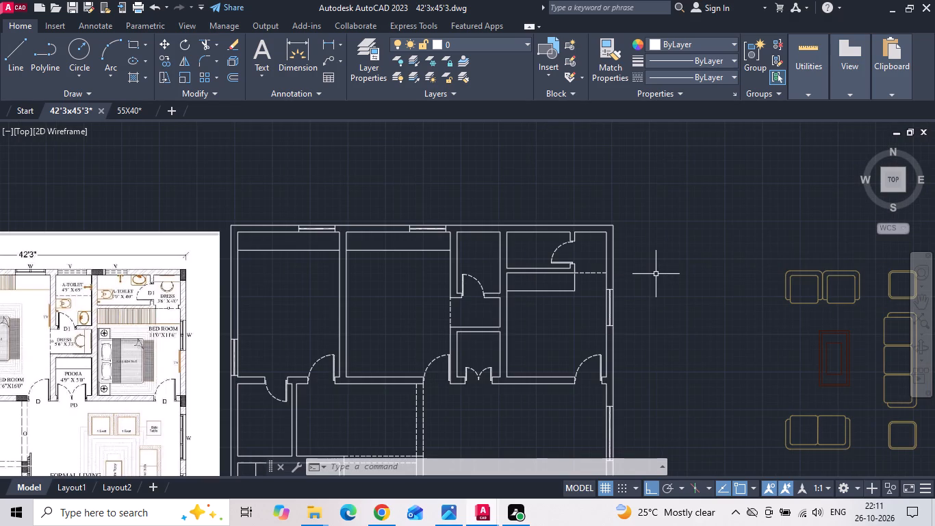
scroll(609, 284, "up", 2)
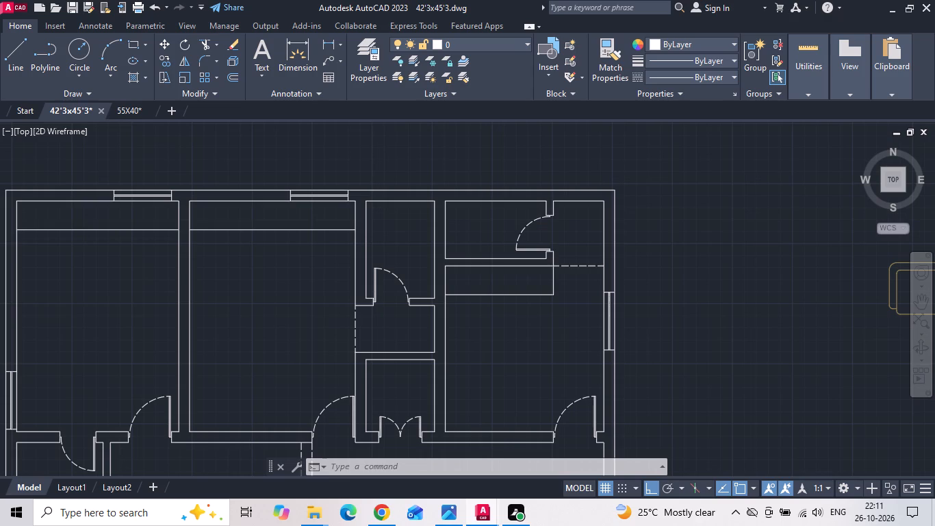
scroll(577, 319, "up", 1)
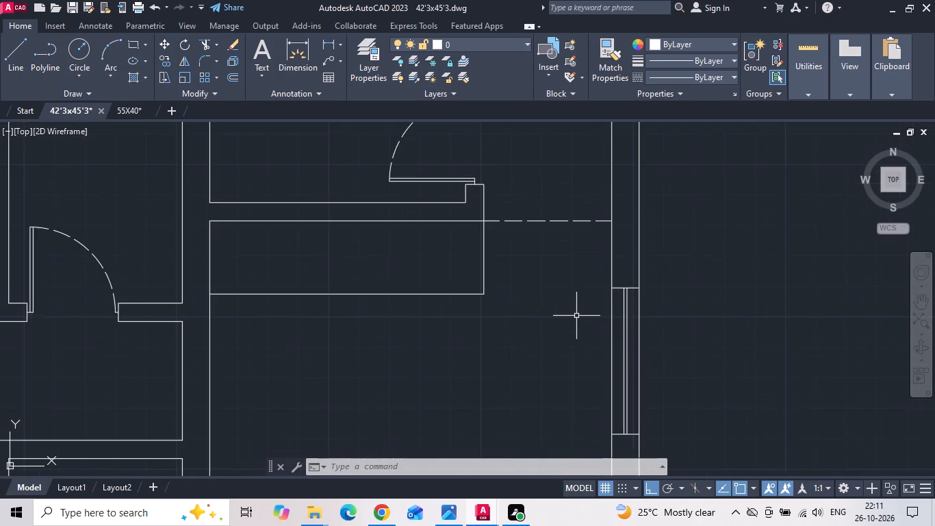
middle_click_drag(556, 303, 516, 273)
left_click_drag(520, 249, 561, 277)
left_click(643, 435)
right_click(677, 326)
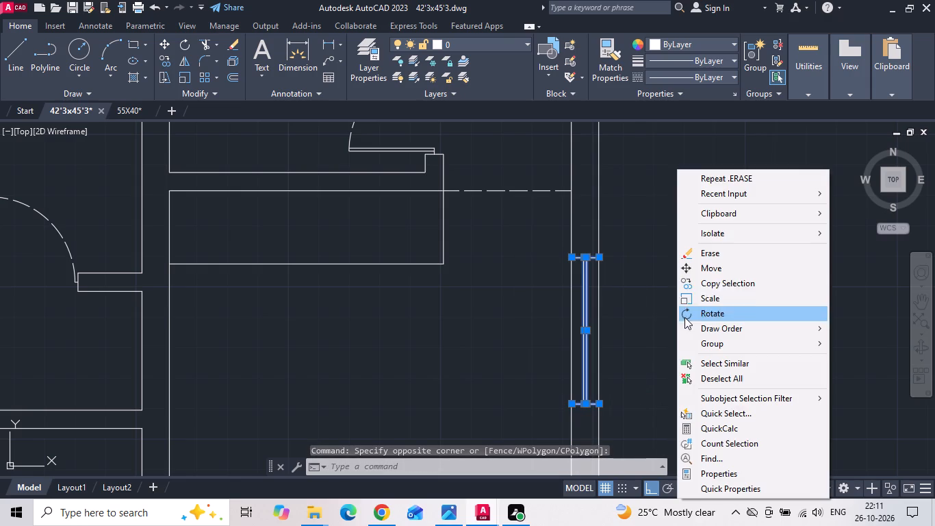
left_click(706, 275)
left_click(708, 268)
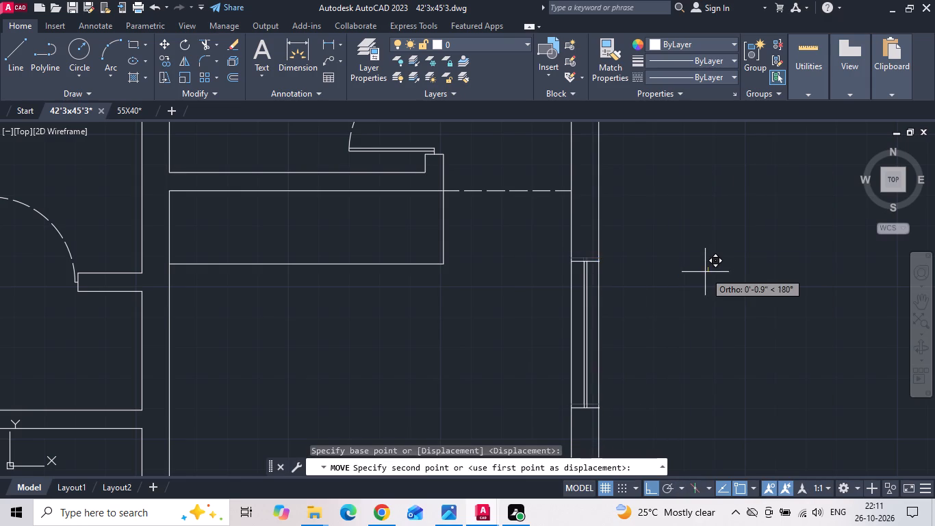
type("2")
key("space")
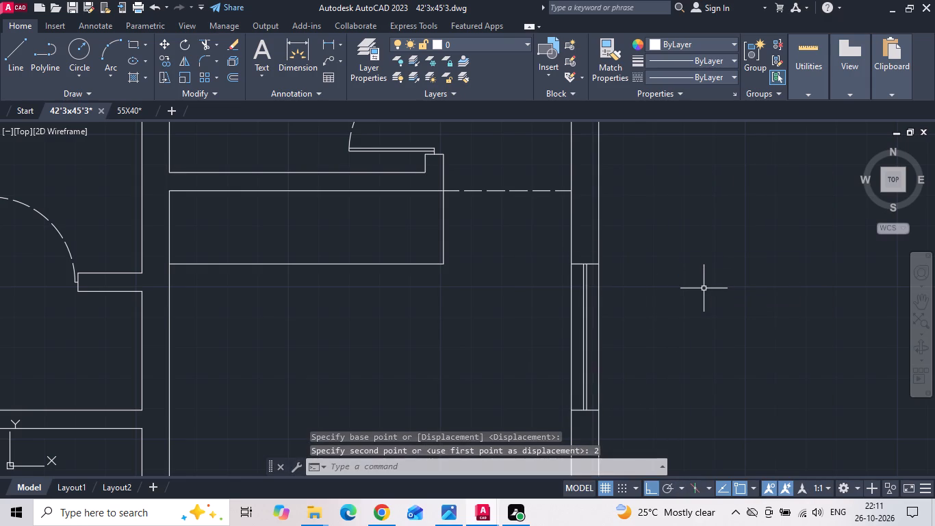
Measure the depth and length of the slatted unit on the formal living's west wall in the reference image.
scroll(639, 266, "down", 2)
scroll(569, 255, "down", 2)
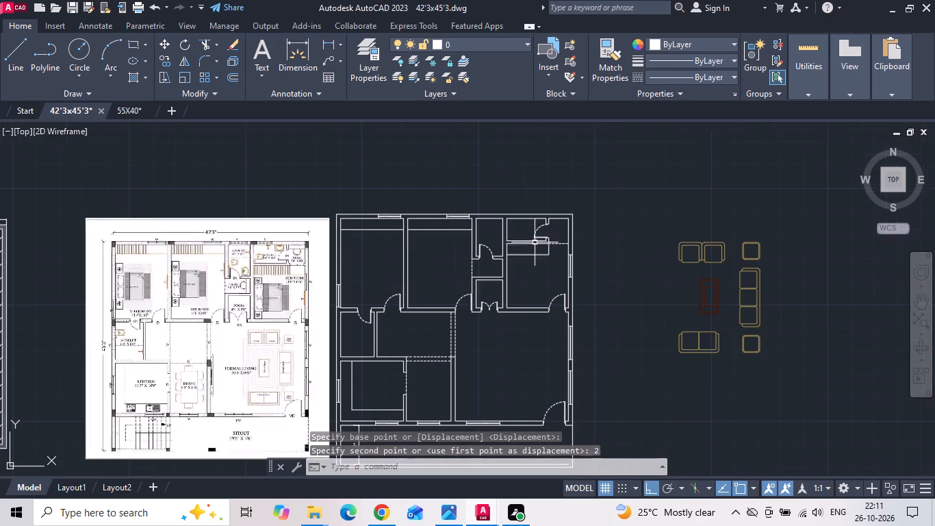
scroll(286, 388, "up", 1)
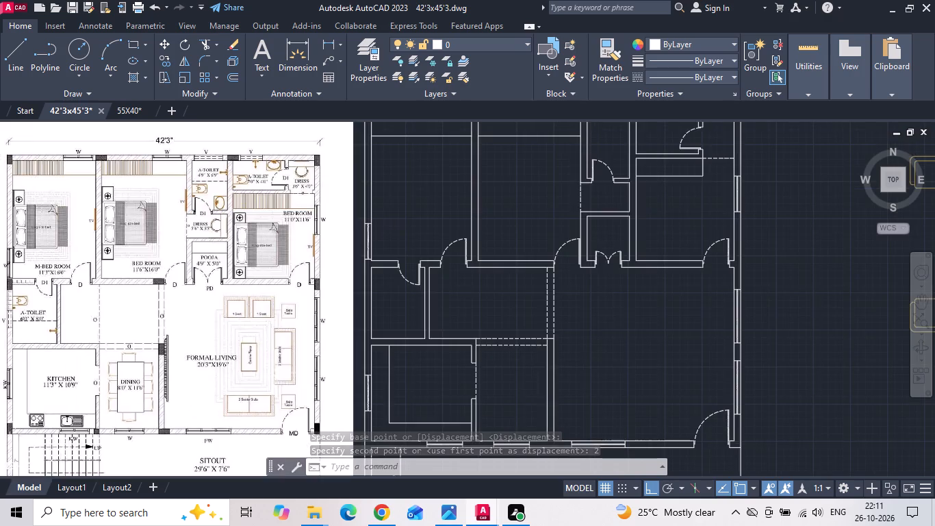
middle_click_drag(271, 361, 296, 275)
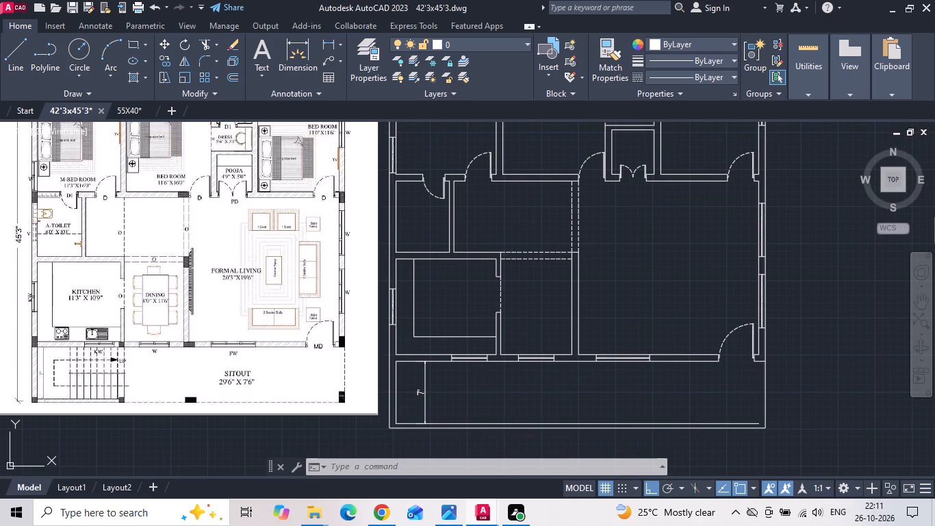
scroll(179, 262, "up", 3)
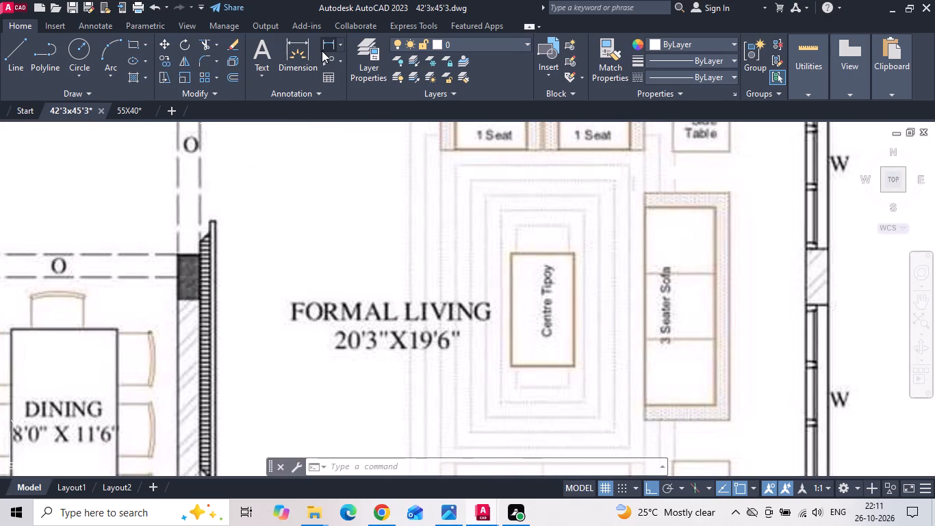
left_click(322, 51)
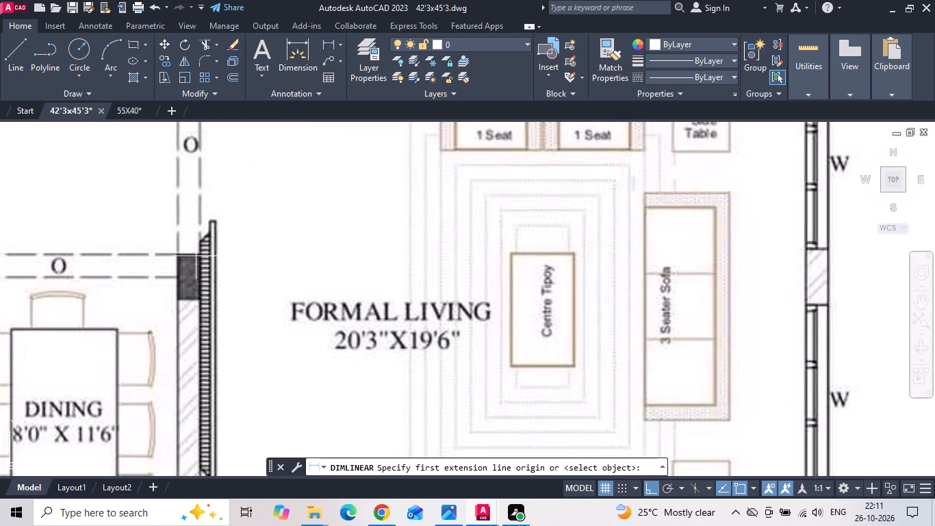
left_click(197, 255)
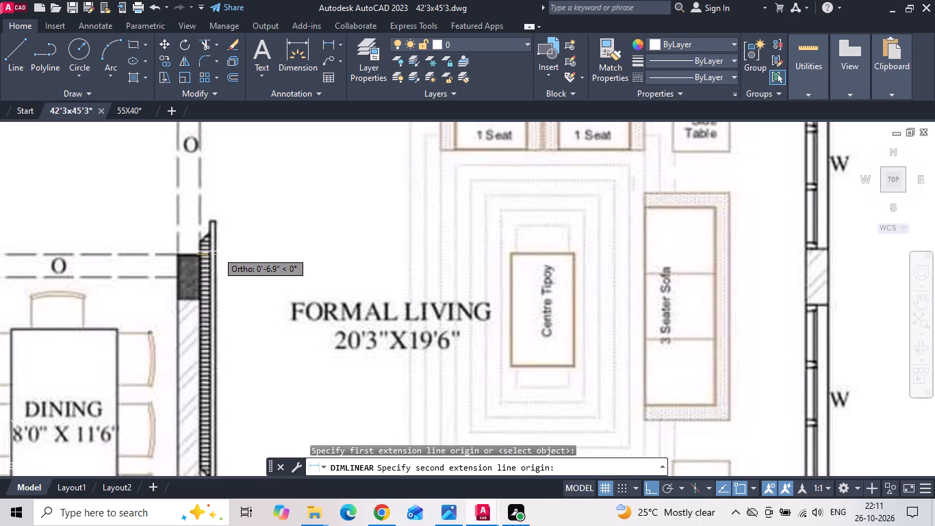
key("Escape")
scroll(201, 222, "down", 1)
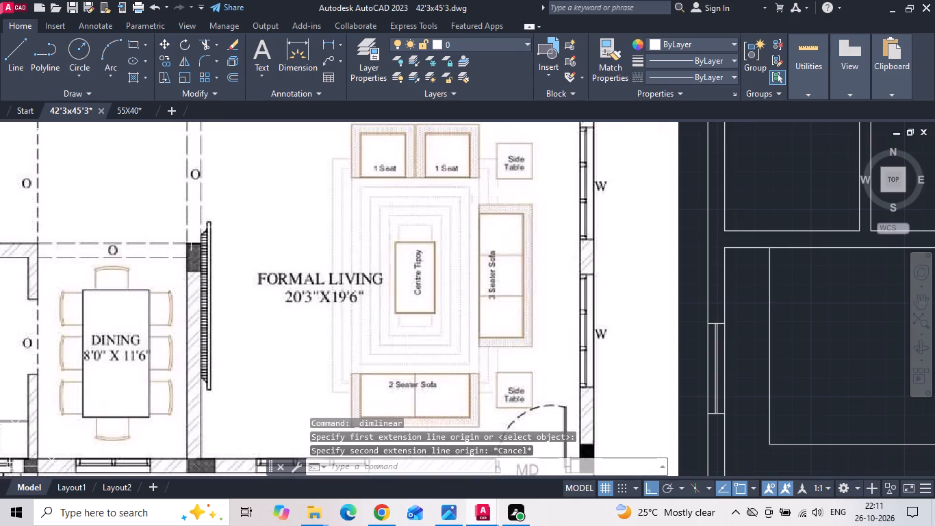
key("space")
scroll(194, 227, "up", 2)
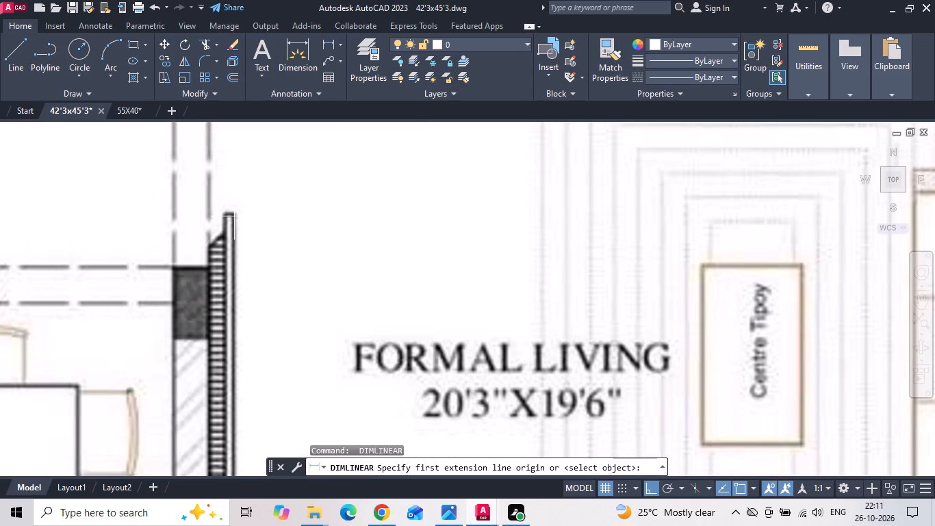
left_click(234, 216)
scroll(227, 206, "down", 2)
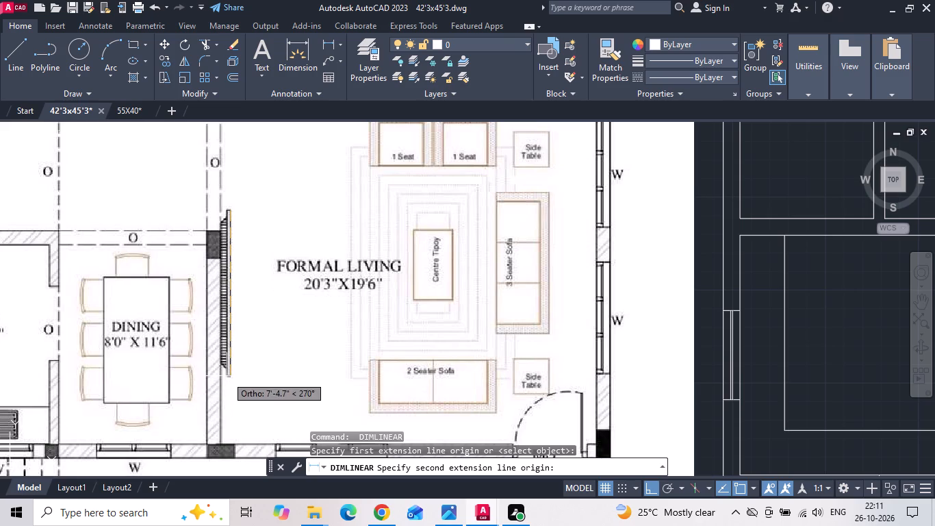
key("Escape")
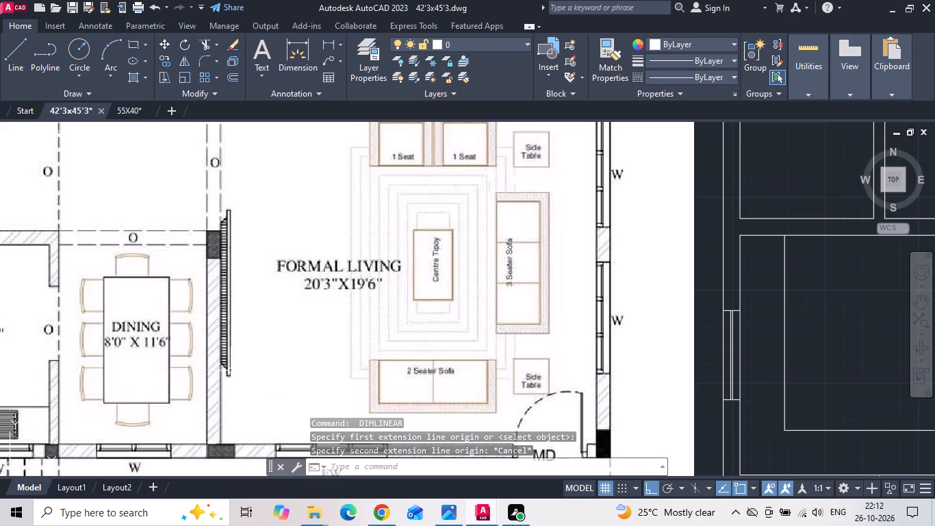
Move the whole sofa, side table and centre table set about 12'-1" south, level with the formal living room.
scroll(140, 315, "down", 3)
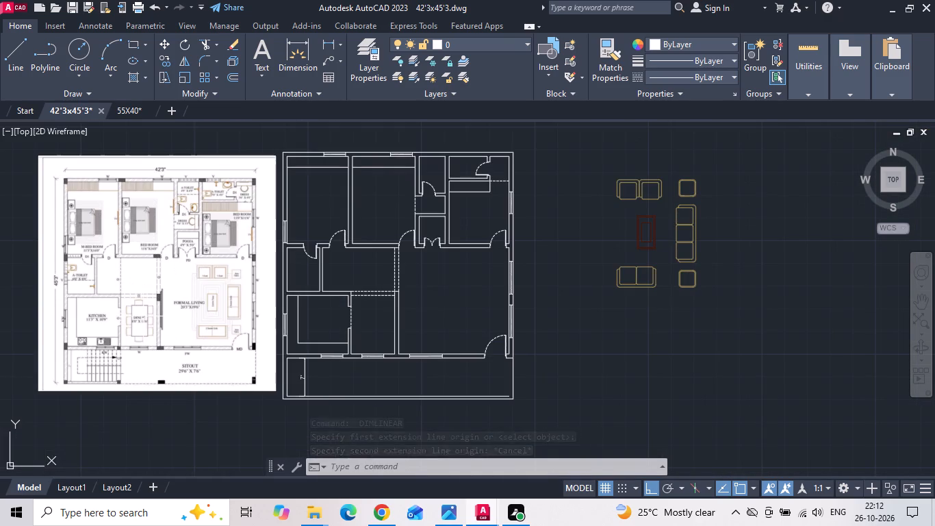
left_click(598, 176)
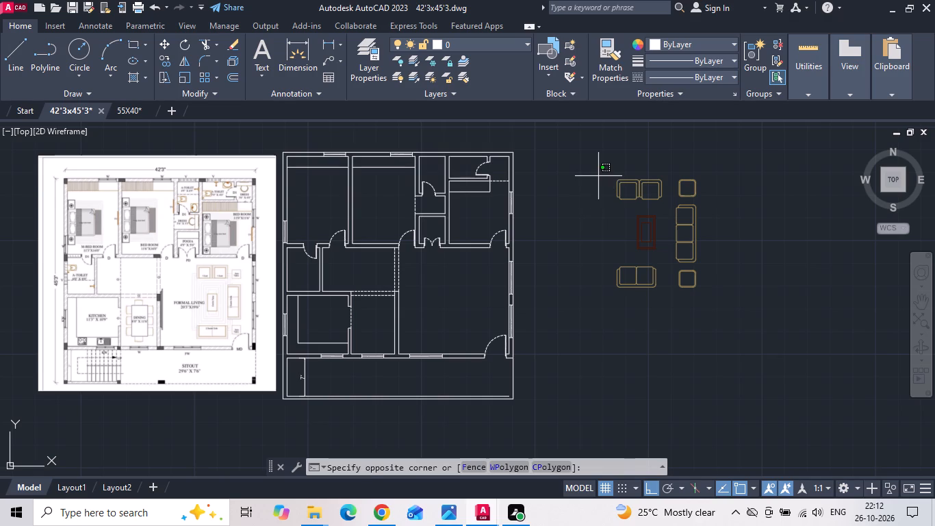
left_click(721, 308)
right_click(702, 249)
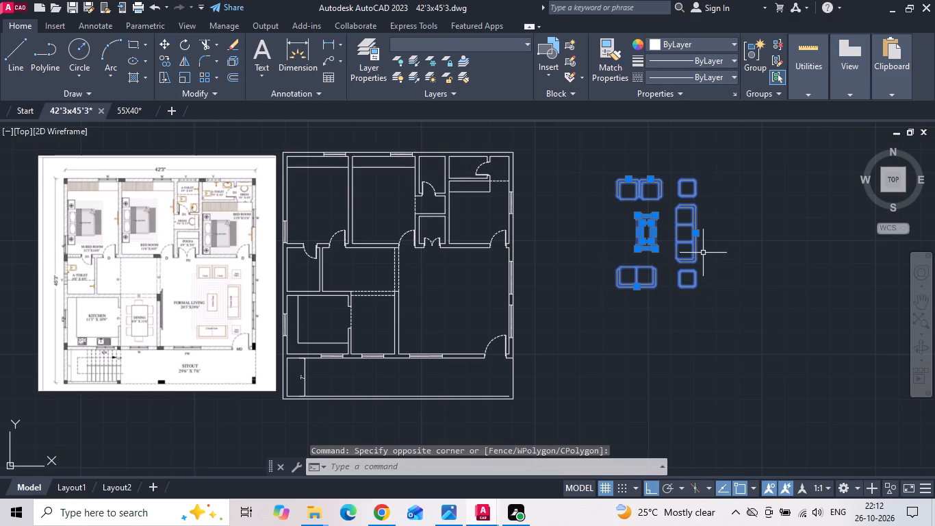
left_click(718, 264)
left_click_drag(700, 233, 645, 264)
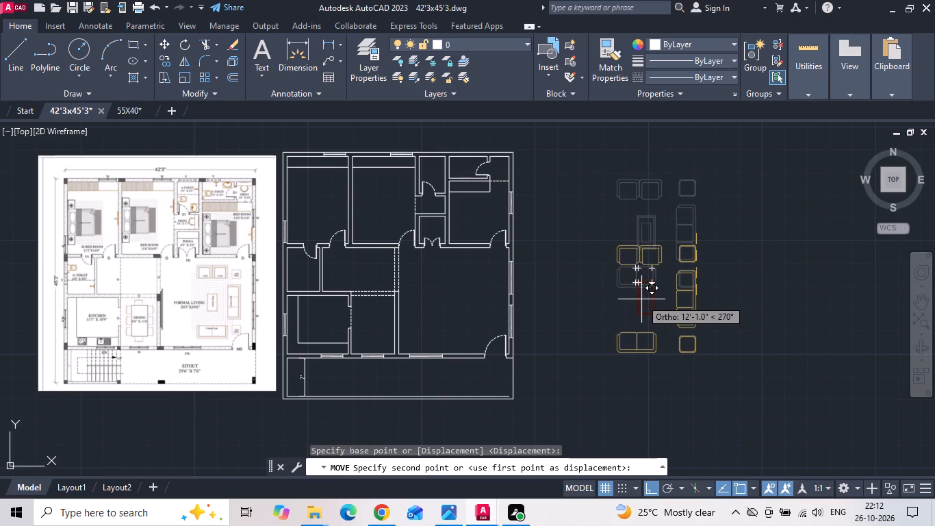
left_click(641, 299)
Move the whole furniture set about 36' west into the formal living room.
left_click_drag(608, 231, 604, 243)
left_click(745, 378)
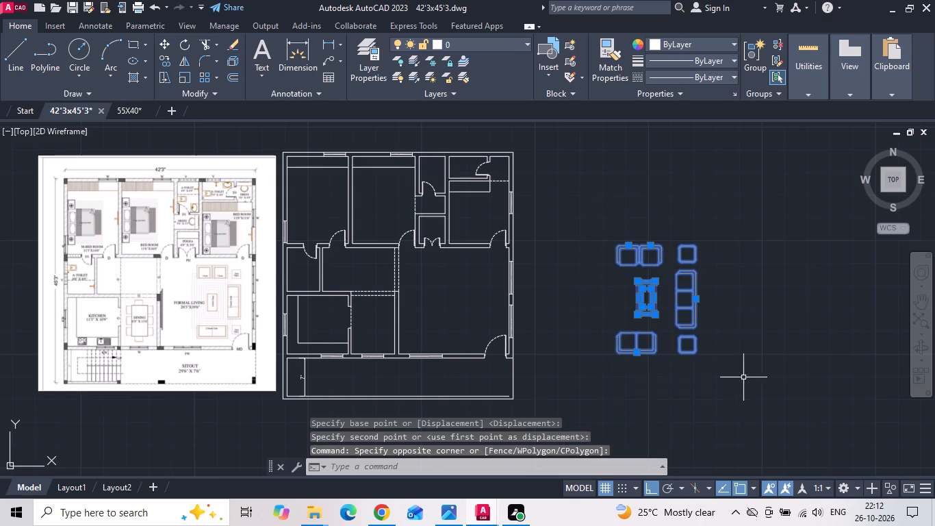
right_click(743, 318)
left_click(756, 273)
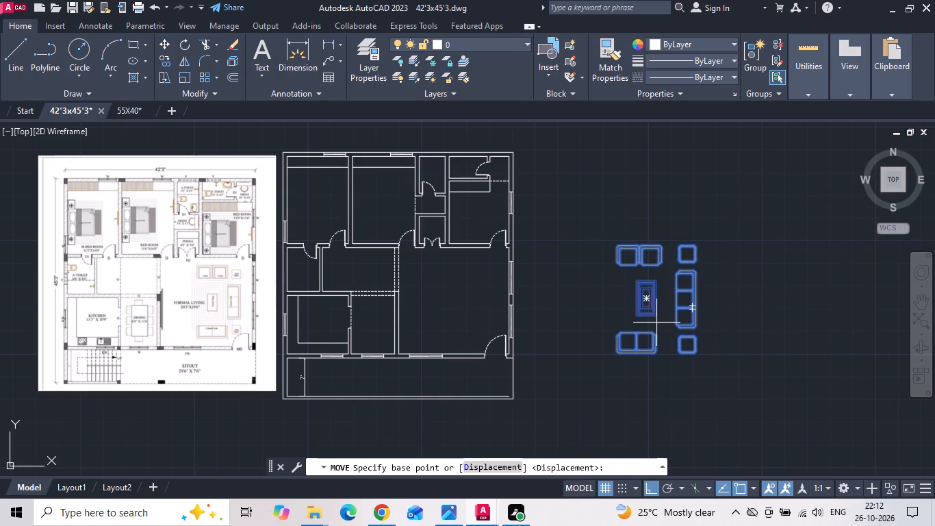
left_click(656, 323)
scroll(459, 323, "up", 1)
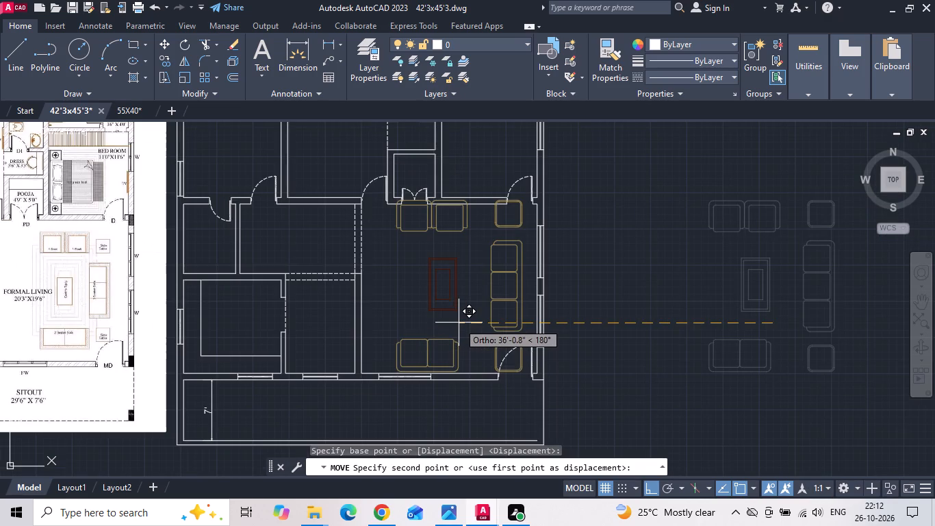
left_click(459, 323)
key("Escape")
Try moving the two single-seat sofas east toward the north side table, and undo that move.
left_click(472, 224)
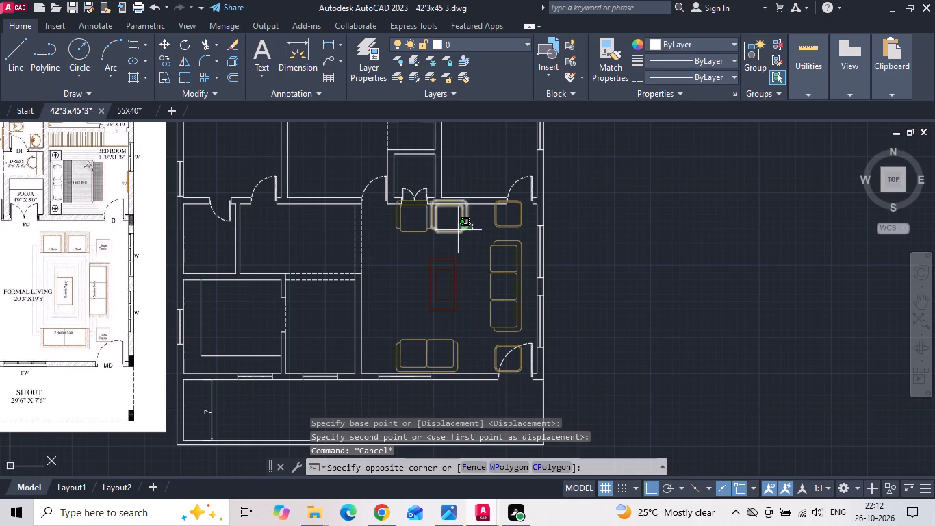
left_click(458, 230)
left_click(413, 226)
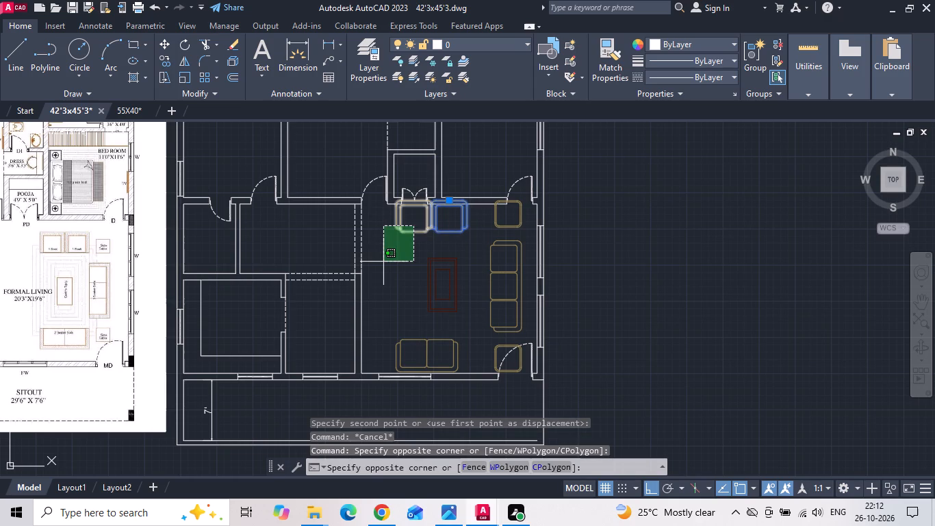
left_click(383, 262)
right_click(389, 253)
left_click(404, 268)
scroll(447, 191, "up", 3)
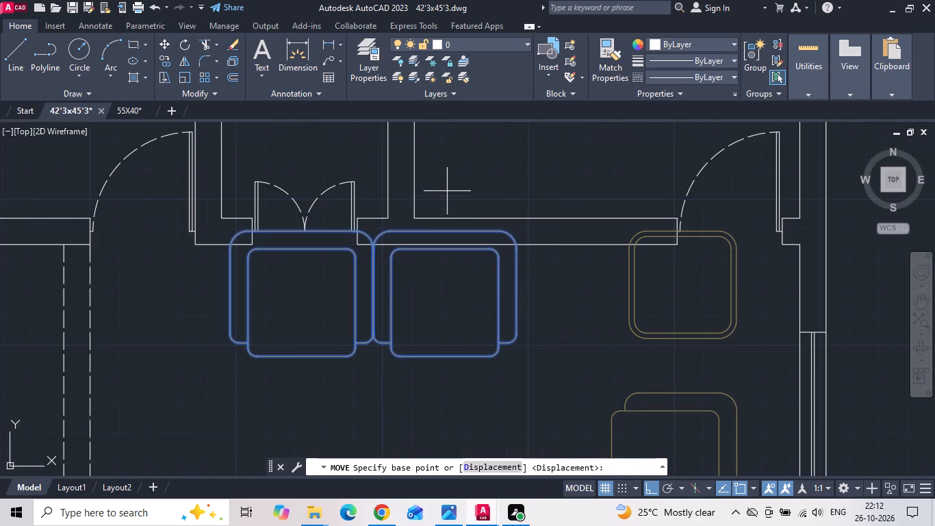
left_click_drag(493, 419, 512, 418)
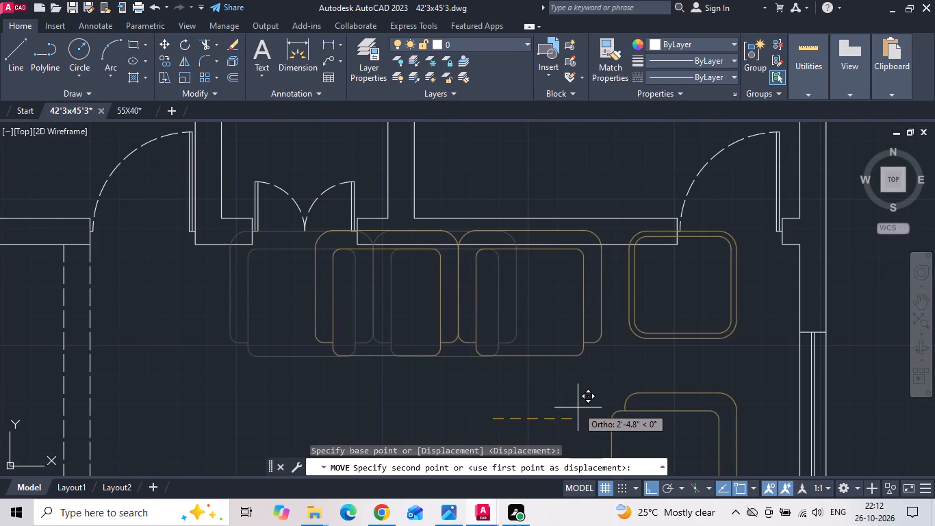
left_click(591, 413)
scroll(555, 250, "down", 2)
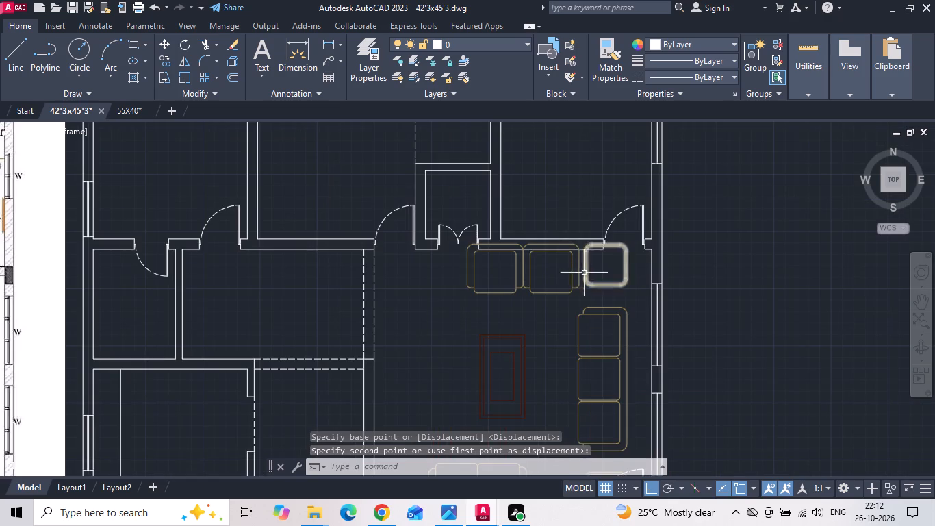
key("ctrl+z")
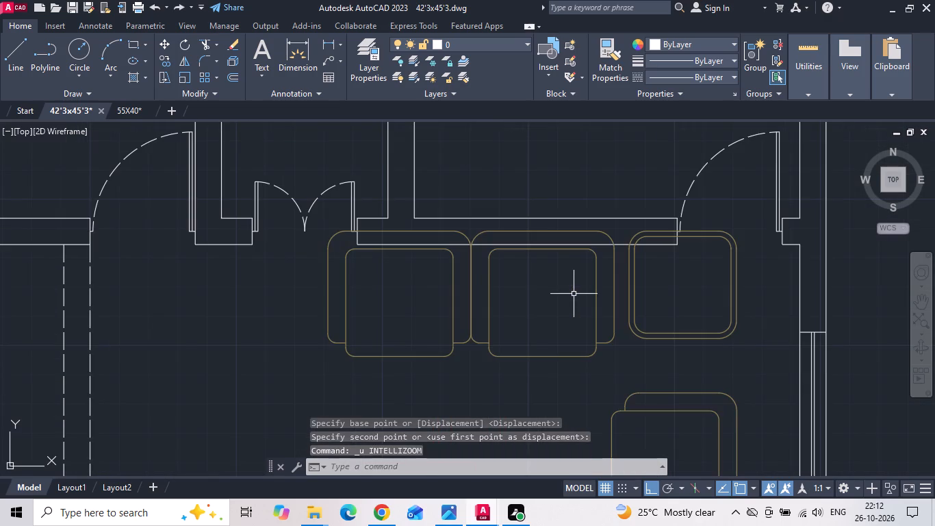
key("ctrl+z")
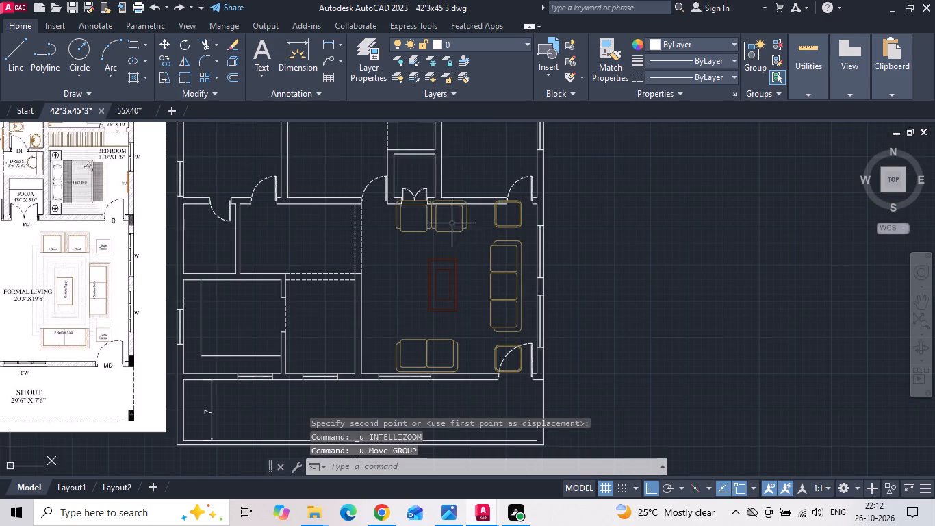
Move the two single-seat sofas and the two-seater sofa together slightly east, closer to the side tables.
left_click(451, 223)
left_click(418, 222)
left_click(450, 355)
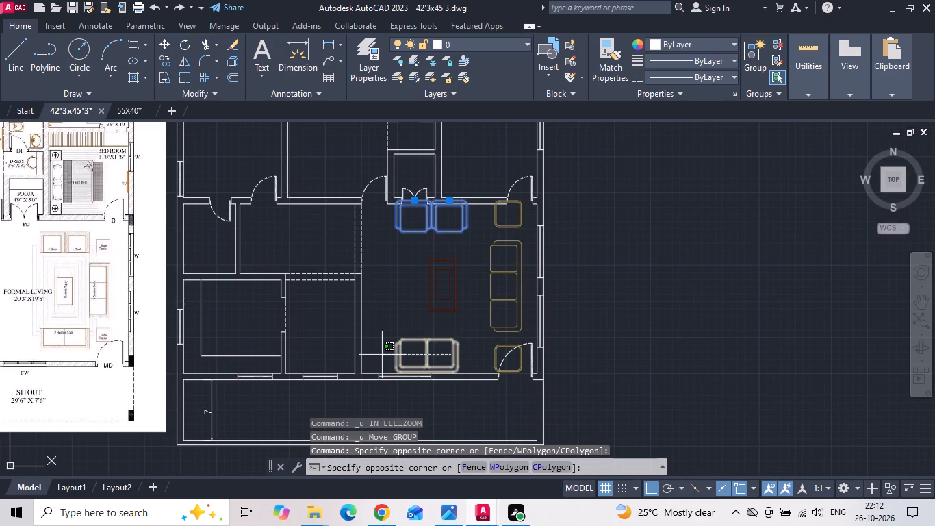
left_click(382, 355)
right_click(632, 242)
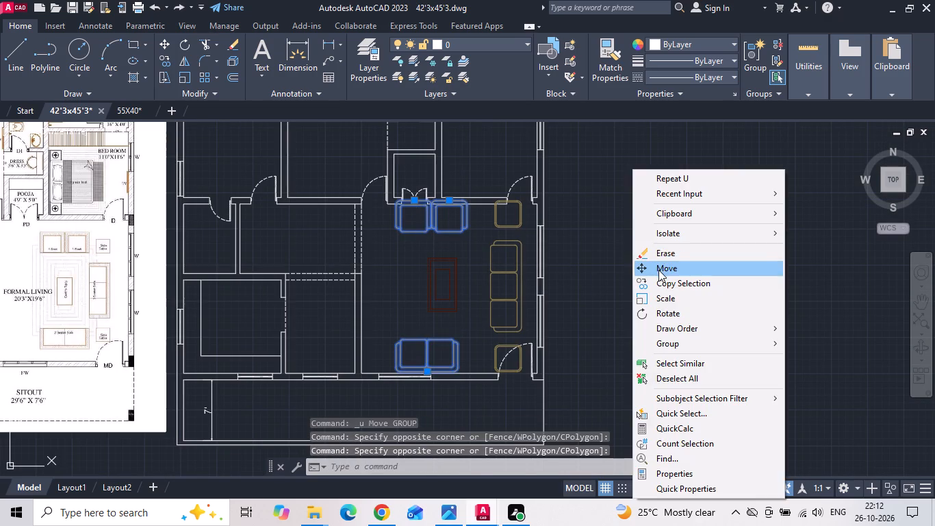
left_click(658, 270)
scroll(645, 263, "up", 1)
left_click(644, 263)
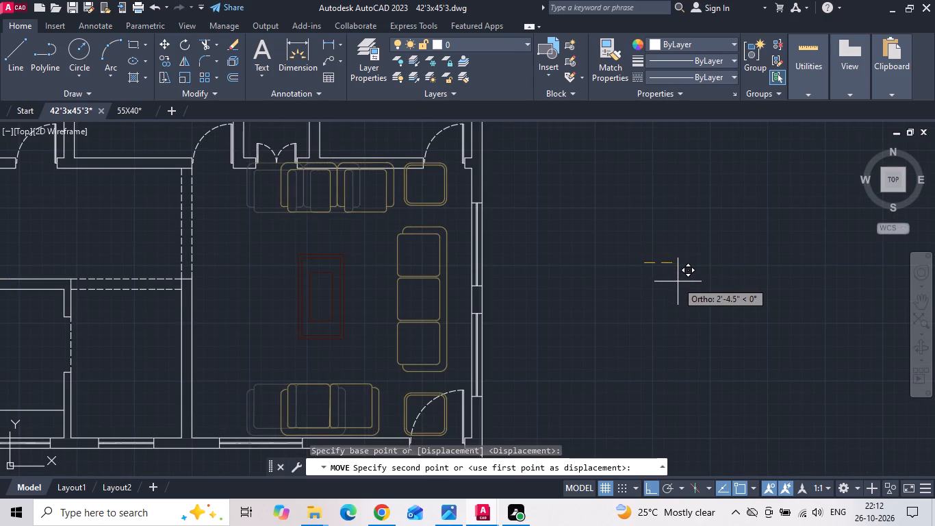
left_click(683, 284)
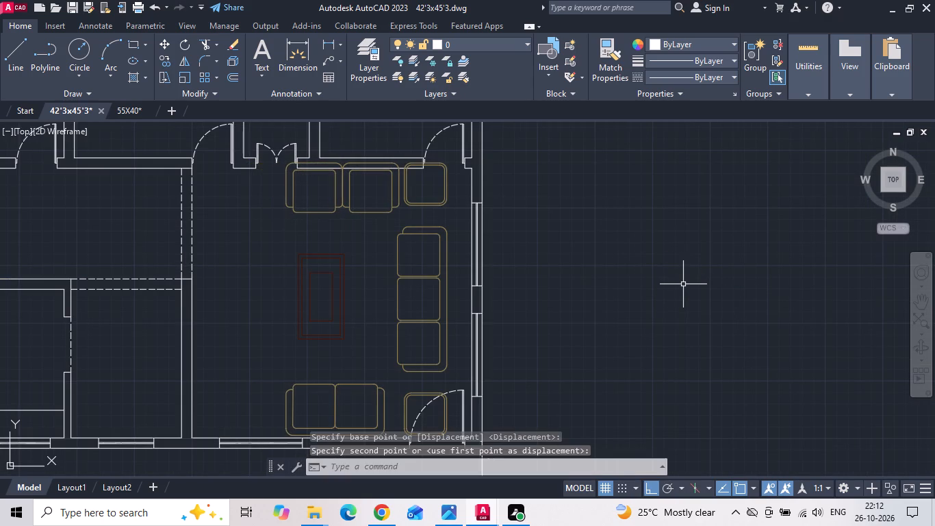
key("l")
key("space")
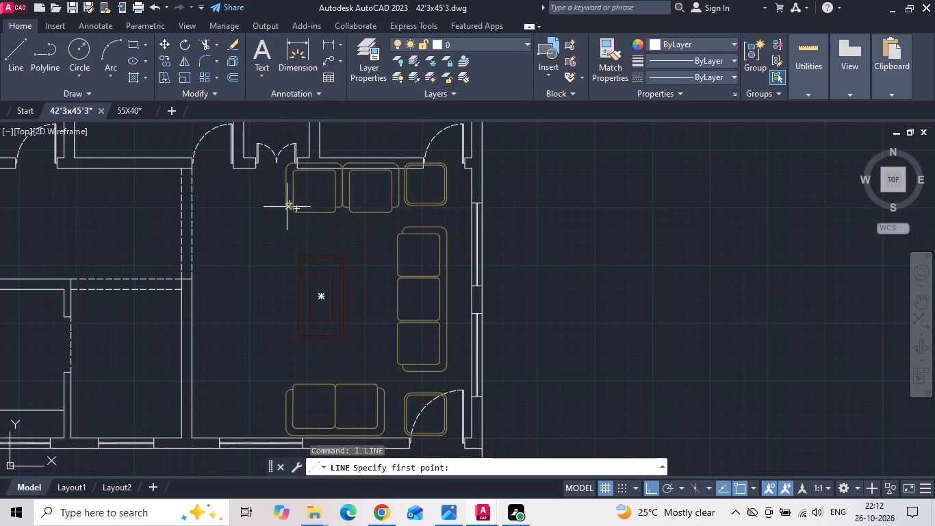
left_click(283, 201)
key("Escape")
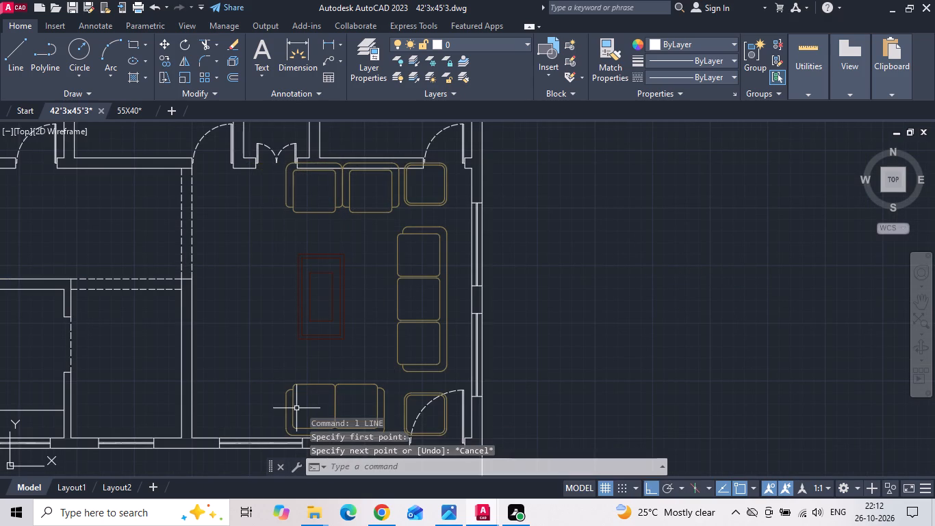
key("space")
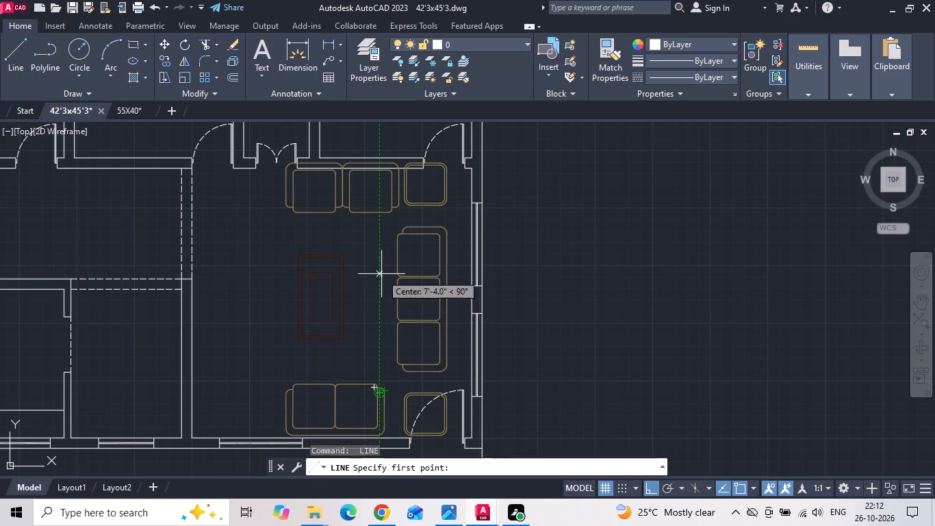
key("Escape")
Scale the whole sofa, side table and centre table set down to roughly three-quarters size inside the formal living room.
left_click(379, 199)
left_click(276, 196)
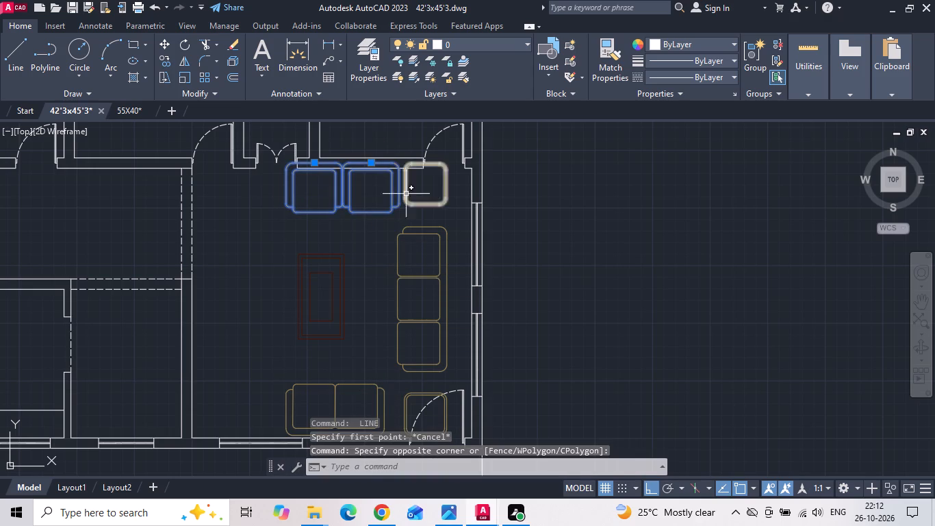
left_click_drag(442, 196, 440, 202)
left_click(430, 281)
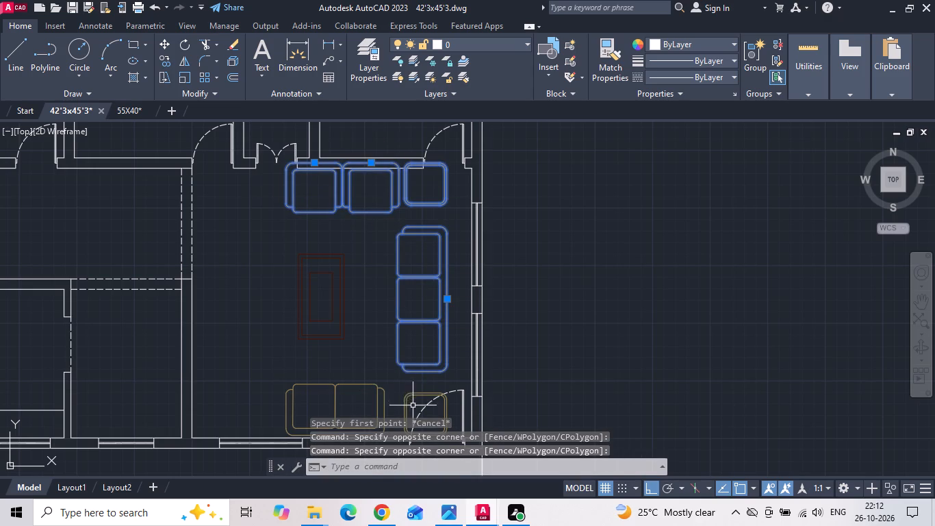
left_click(413, 406)
left_click(366, 394)
left_click_drag(347, 238, 341, 260)
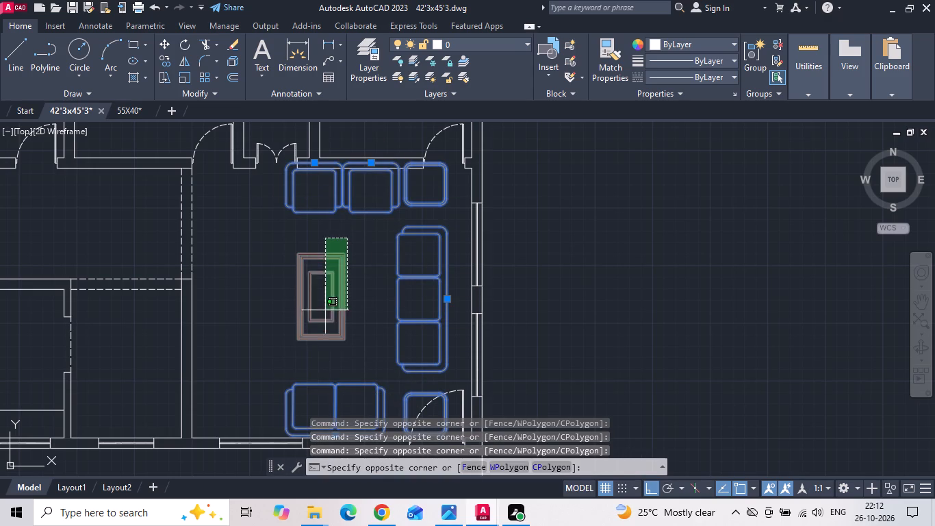
left_click(292, 342)
right_click(420, 234)
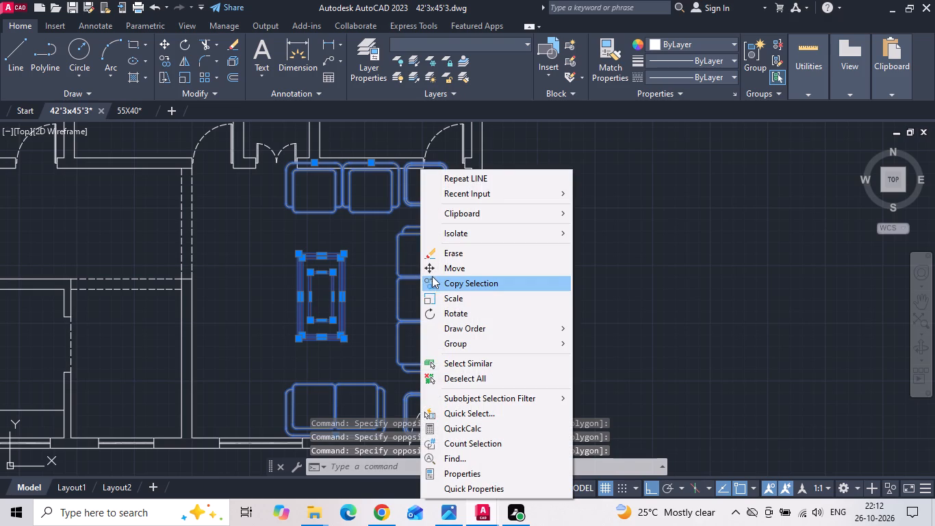
left_click(448, 298)
left_click(368, 250)
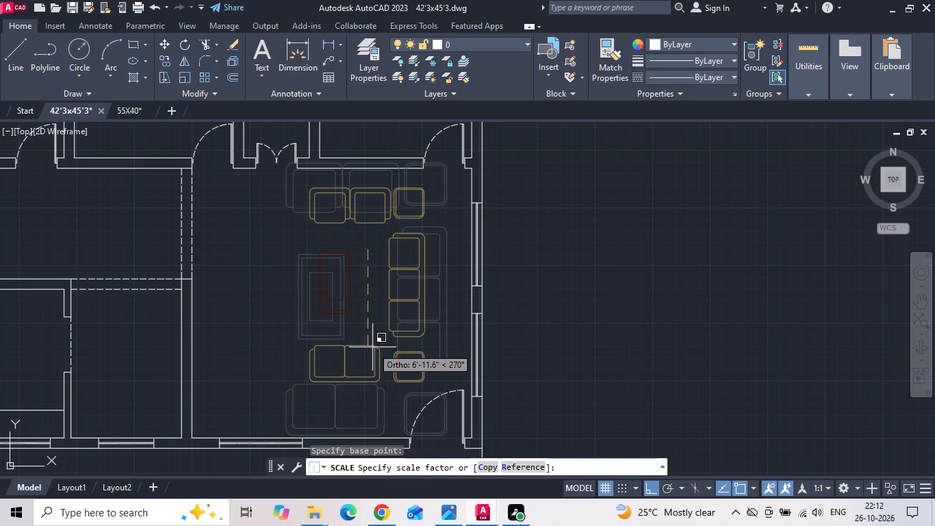
left_click(375, 350)
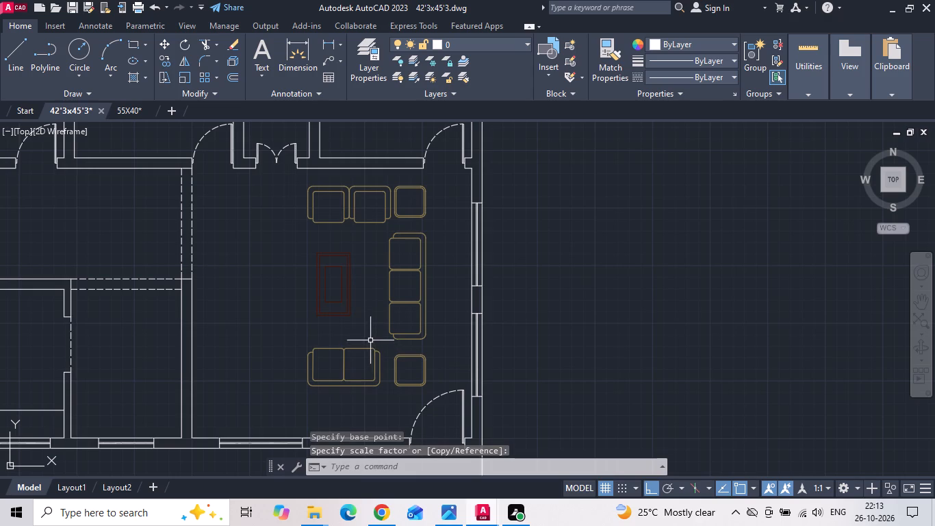
Draw an 8' by 6" upright rectangle in the formal living room, just east of the dining room wall.
scroll(402, 295, "down", 2)
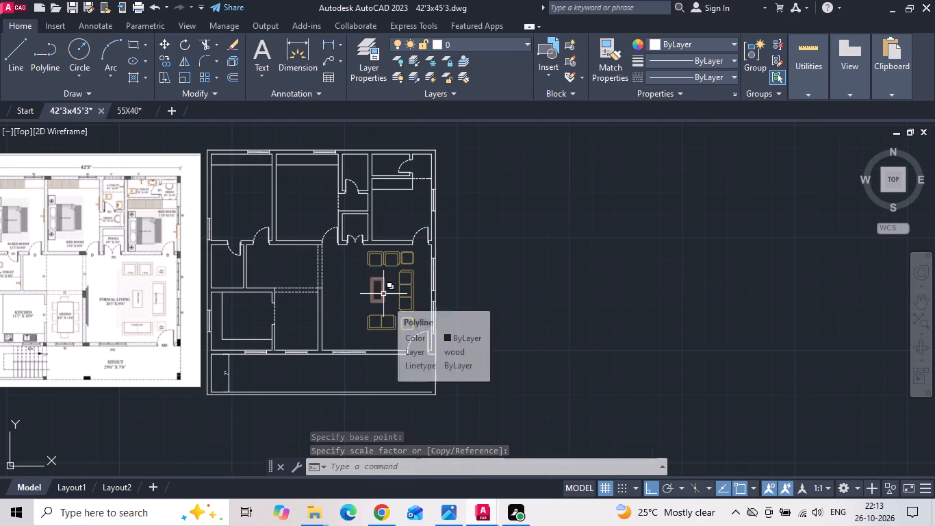
scroll(267, 325, "up", 2)
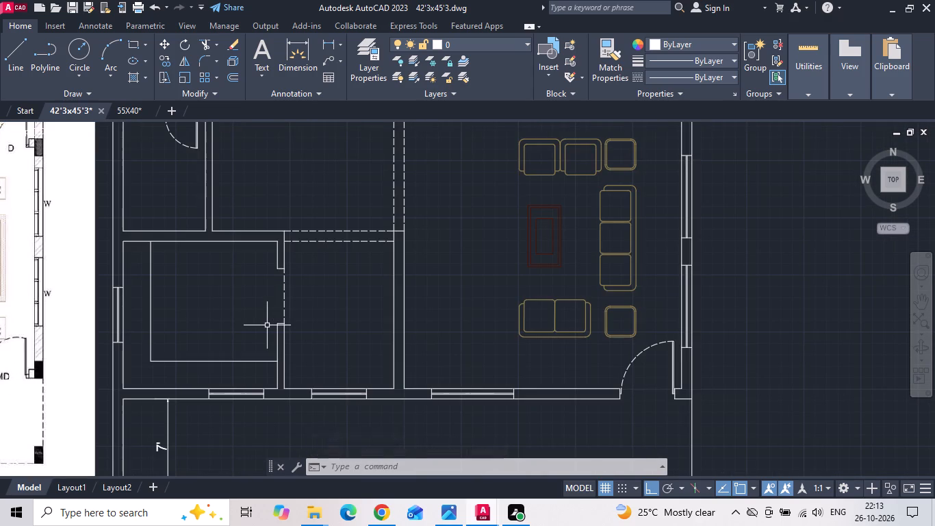
key("l")
key("space")
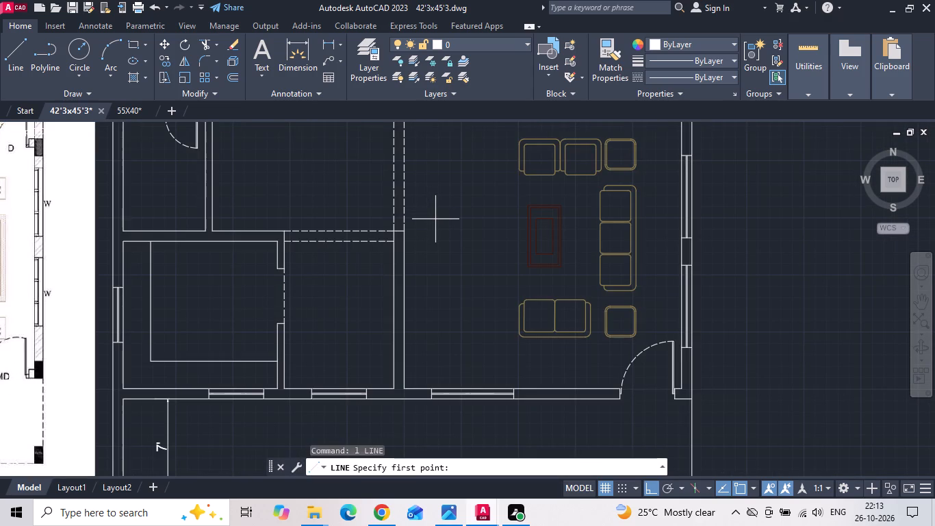
left_click_drag(435, 219, 434, 238)
type("8'")
key("Return")
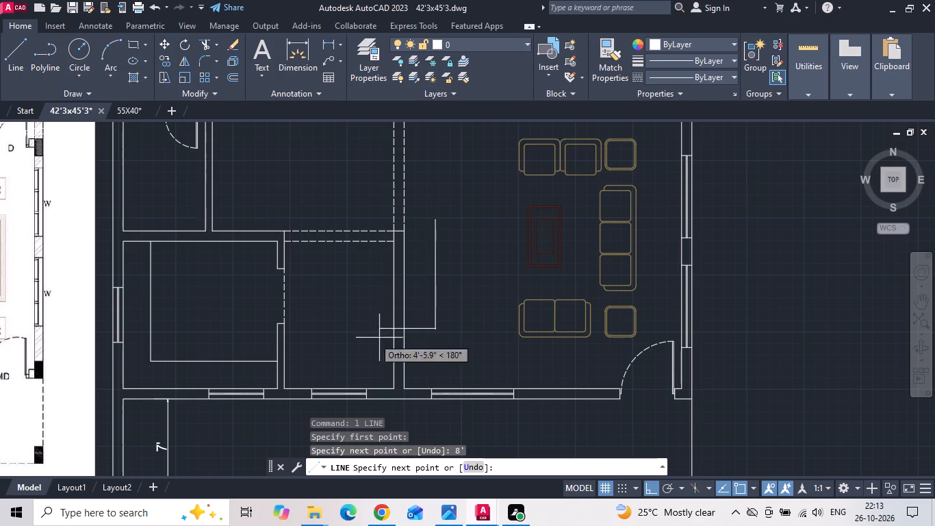
scroll(396, 329, "up", 2)
type("6")
key("space")
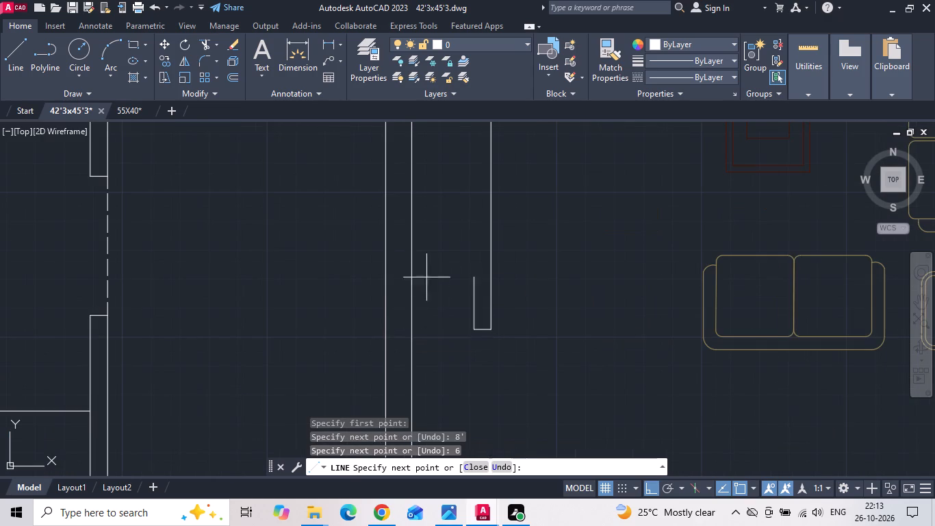
scroll(432, 268, "down", 2)
scroll(444, 195, "up", 2)
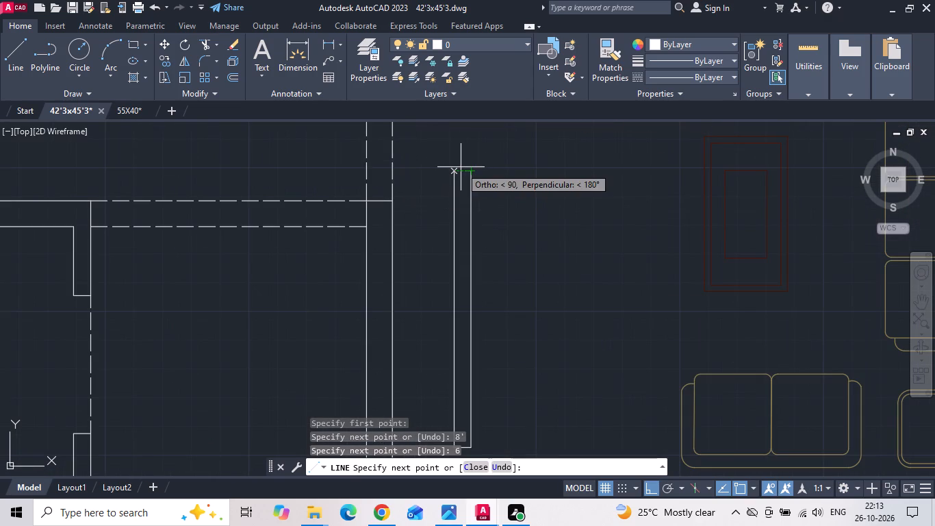
left_click(461, 168)
left_click(470, 173)
key("Escape")
Offset the narrow rectangle's east and north edges 2" inward.
scroll(511, 189, "down", 1)
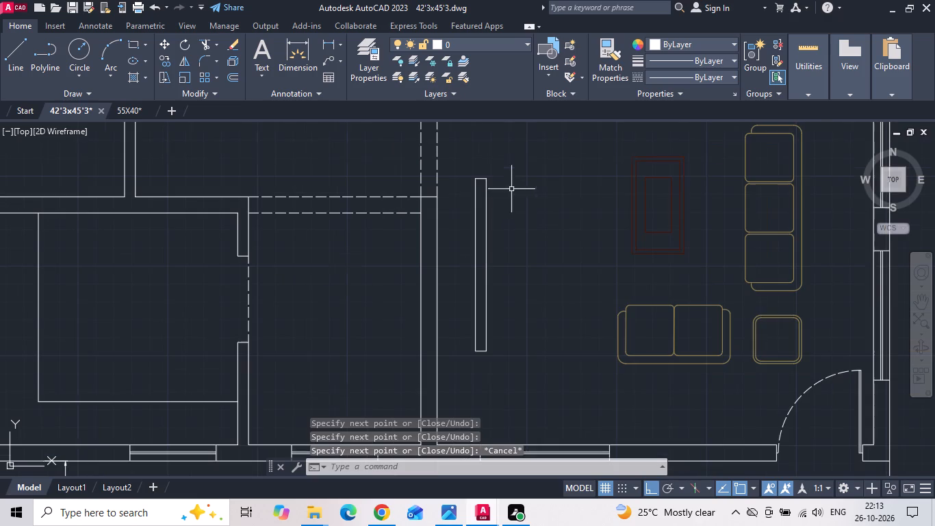
type("o")
key("space")
type("2")
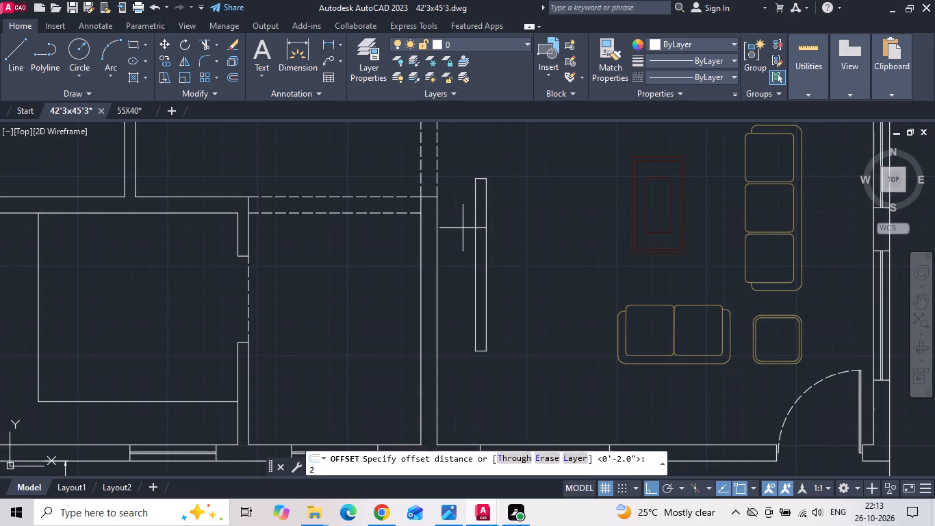
key("space")
left_click(485, 243)
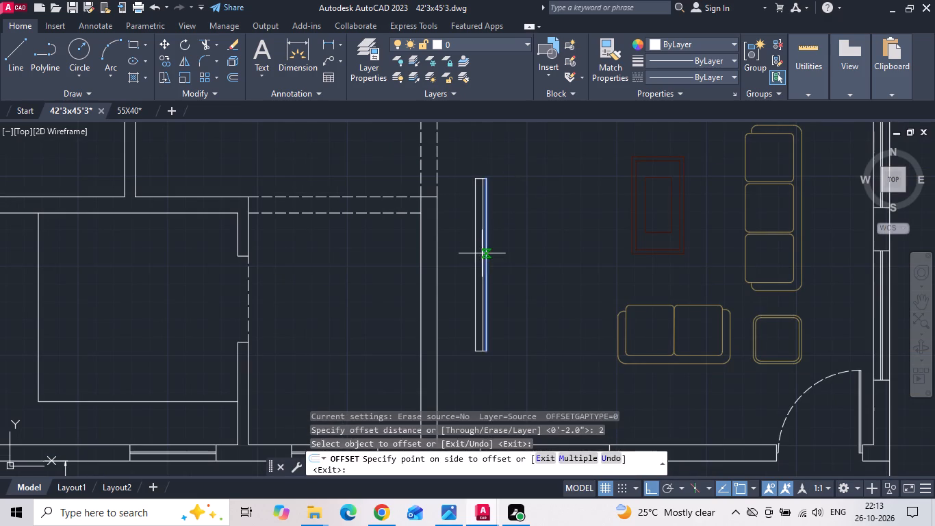
left_click(477, 260)
scroll(483, 155, "up", 2)
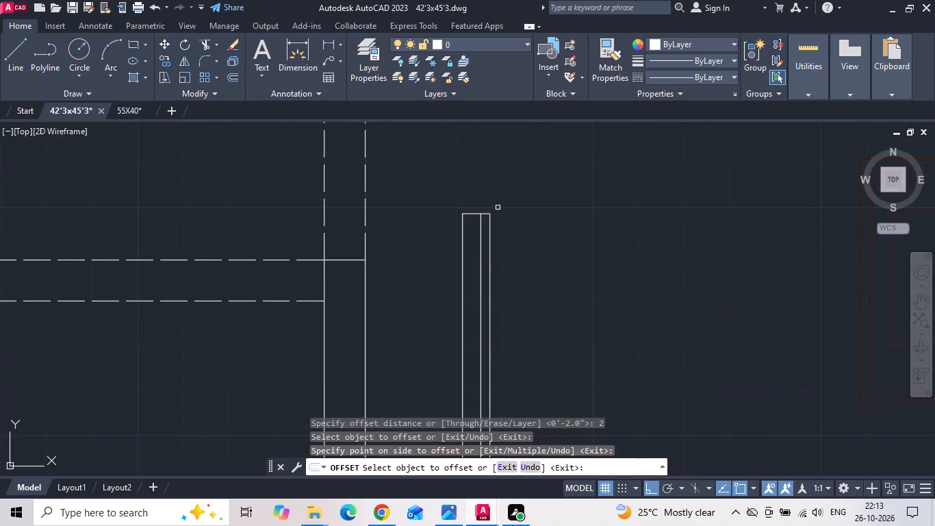
left_click(473, 215)
left_click(473, 244)
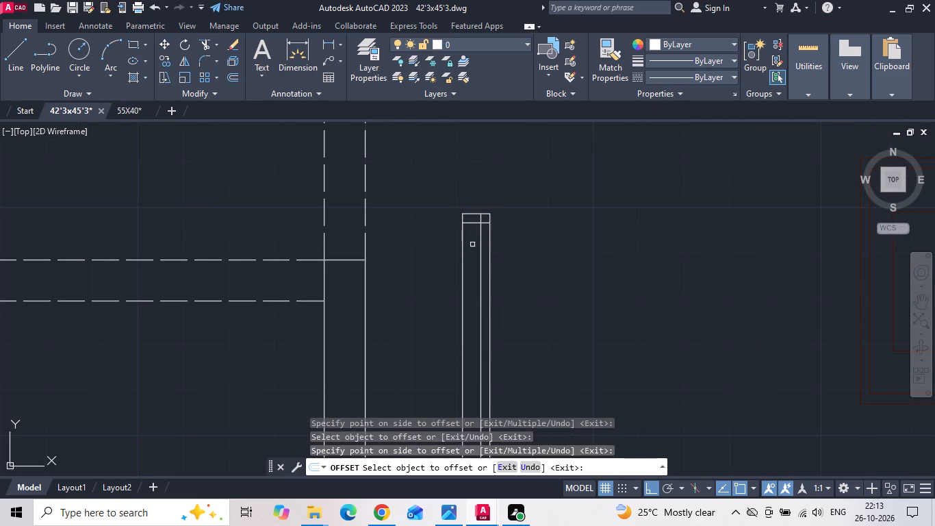
key("Escape")
Draw a diagonal across the rectangle's northwest corner and trim away the corner and the horizontal offset line.
key("l")
key("space")
scroll(479, 199, "up", 3)
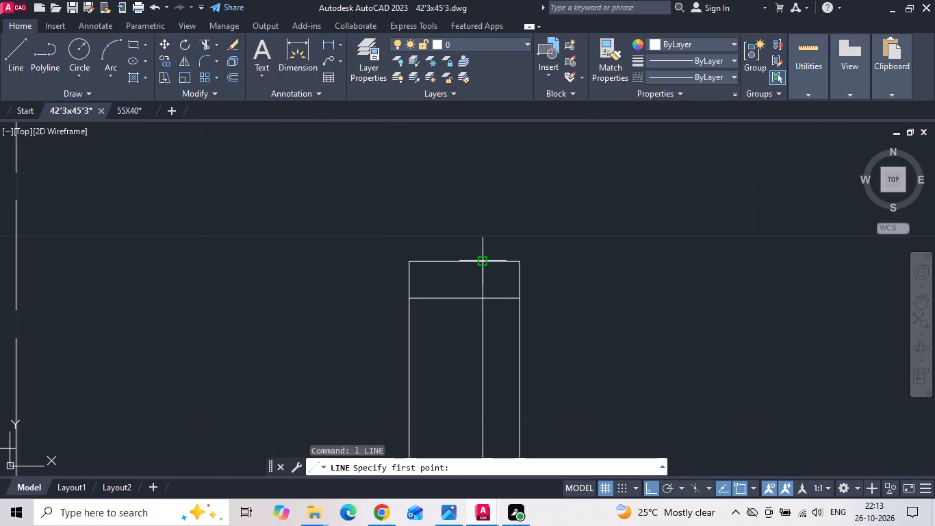
left_click(481, 261)
left_click(407, 299)
key("Escape")
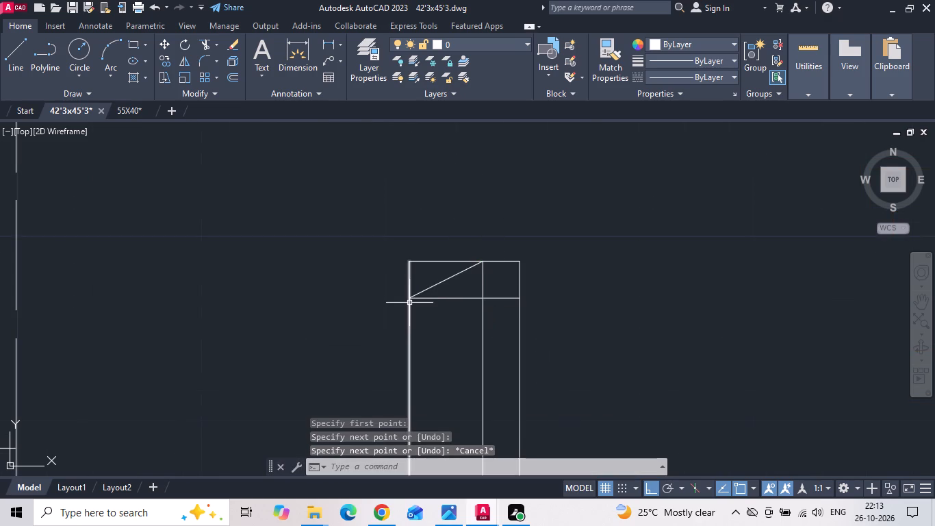
key("t")
key("r")
key("space")
left_click_drag(415, 268, 441, 234)
left_click_drag(418, 259, 392, 294)
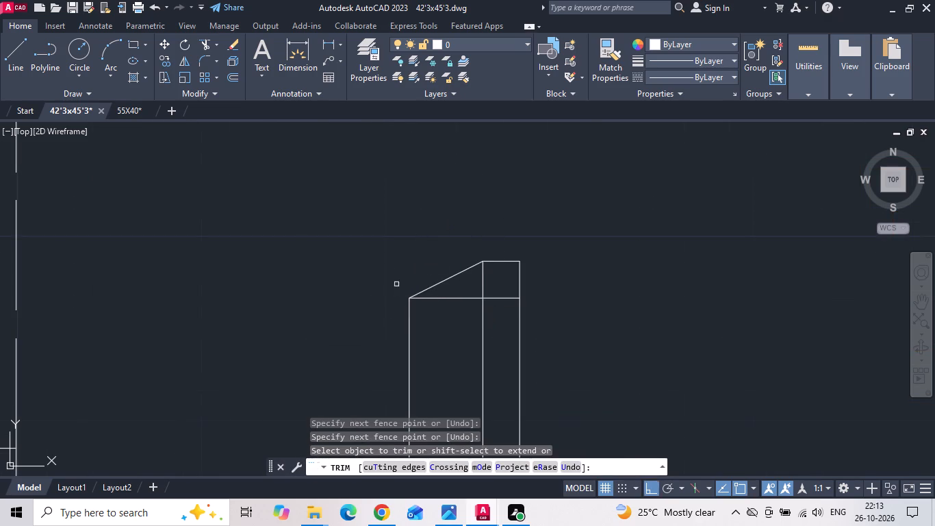
left_click(444, 298)
left_click(498, 301)
left_click(490, 277)
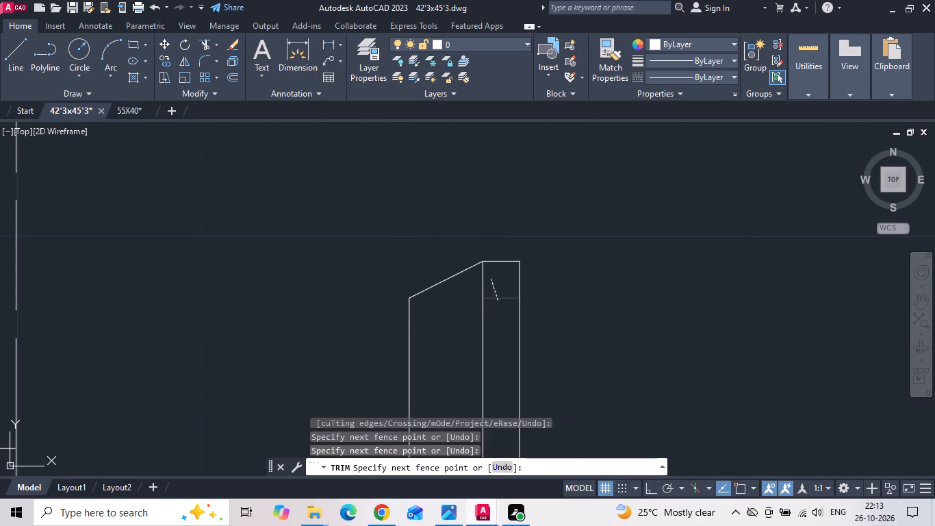
scroll(411, 227, "down", 6)
scroll(424, 298, "up", 3)
key("Escape")
Offset the narrow rectangle's south edge 2" inward.
middle_click_drag(431, 350, 472, 295)
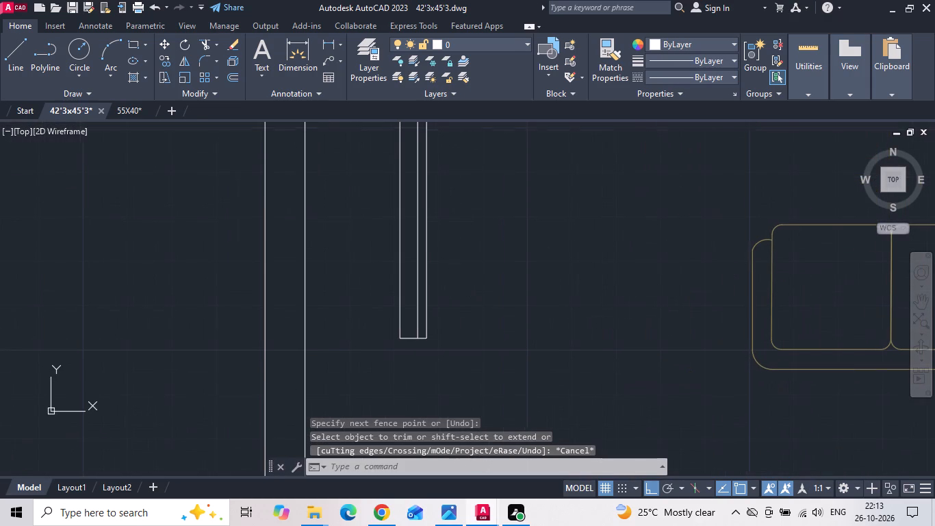
type("o 2")
scroll(424, 339, "up", 2)
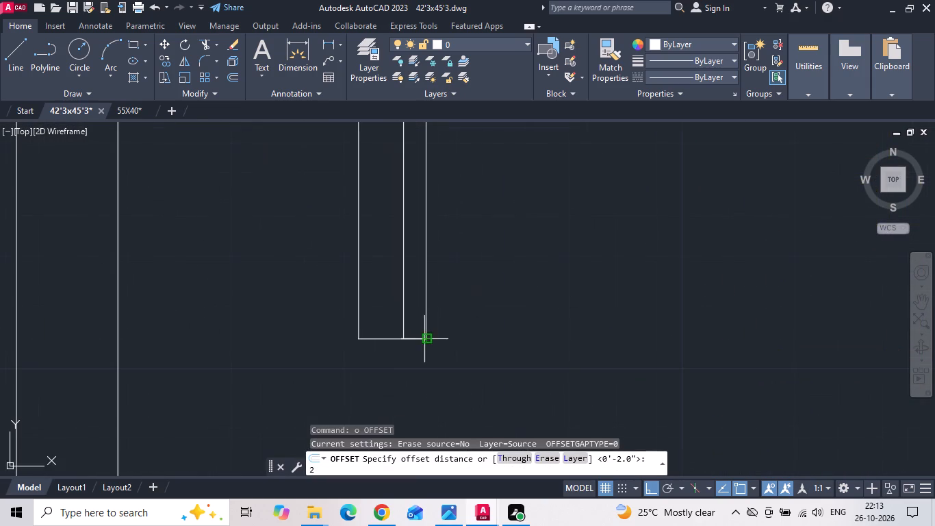
key("Escape")
type("o 2")
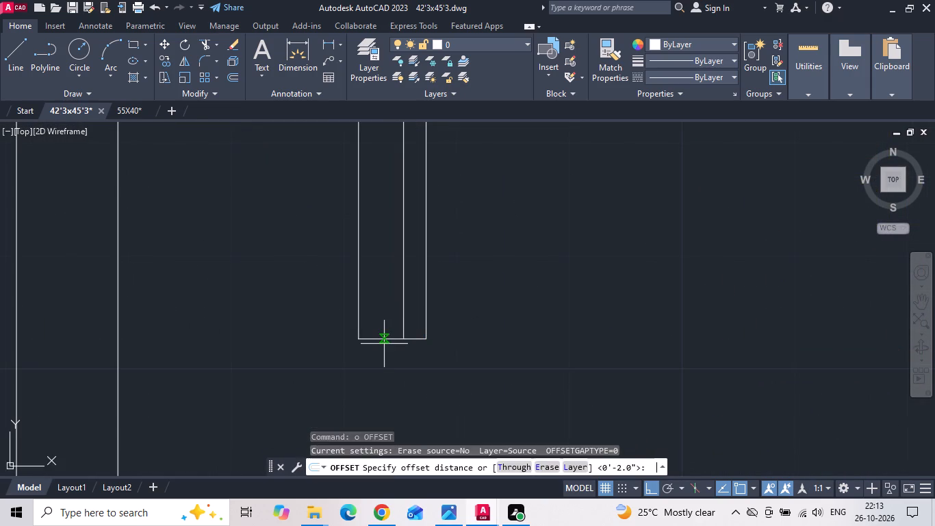
key("space")
left_click_drag(383, 338, 383, 331)
left_click(390, 286)
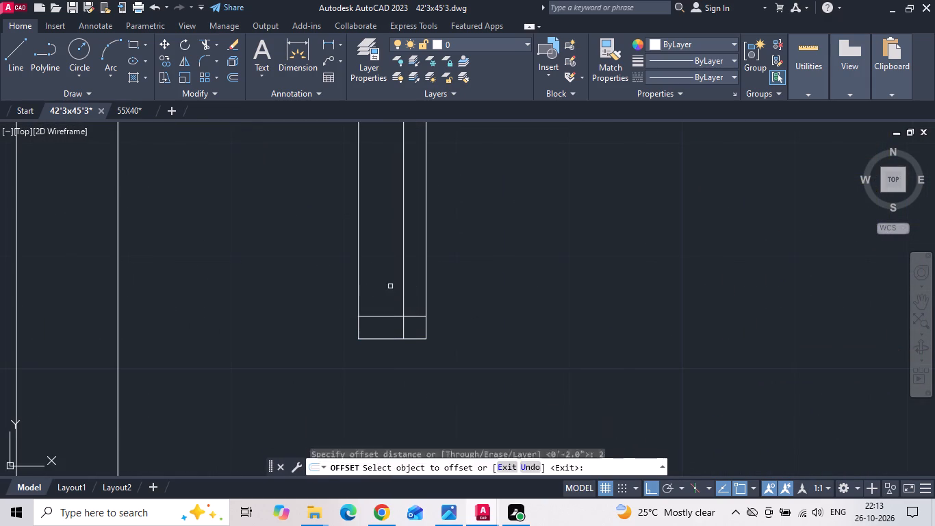
key("Escape")
Draw a diagonal across the rectangle's southwest corner and trim away the corner and the horizontal offset line.
type("l")
key("space")
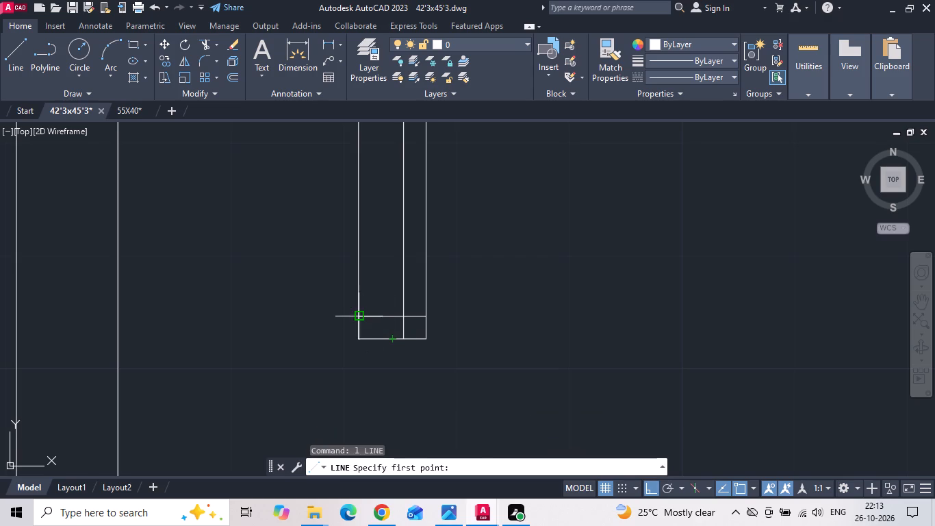
left_click(361, 315)
left_click(405, 335)
key("Escape")
type("tr")
key("space")
left_click(368, 336)
left_click(341, 352)
left_click(357, 334)
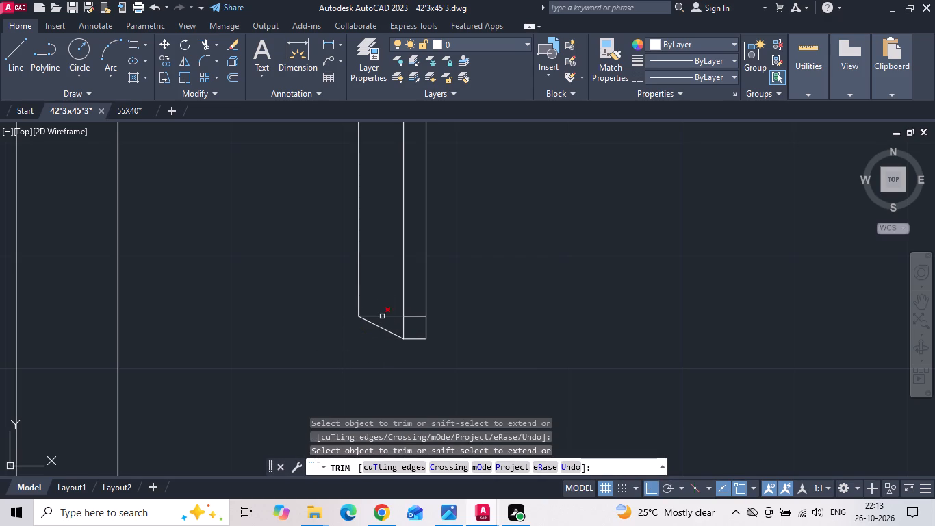
left_click(383, 316)
left_click(414, 315)
key("Escape")
Move the finished 8' wall unit west so its back sits flush against the formal living room's west wall.
scroll(413, 317, "down", 4)
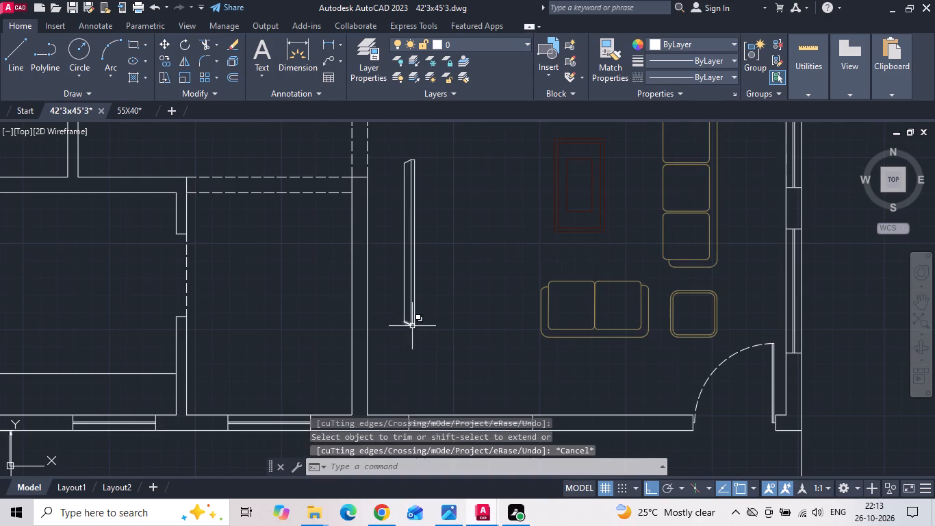
left_click(395, 342)
left_click(433, 152)
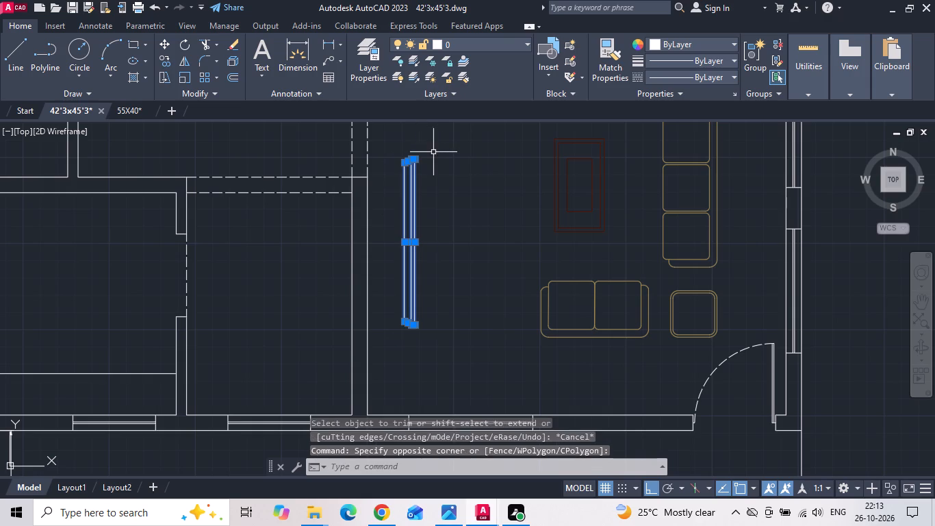
right_click(434, 153)
left_click(465, 259)
scroll(463, 262, "down", 2)
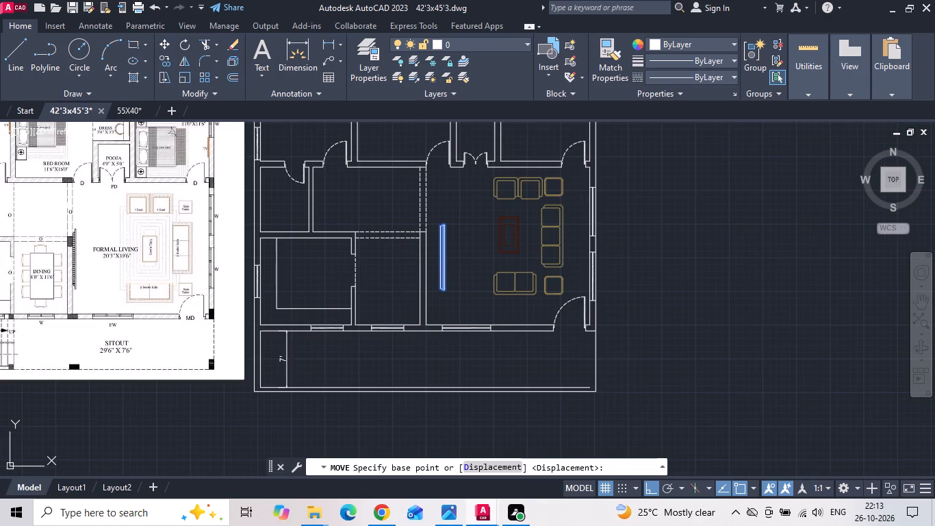
scroll(49, 263, "up", 2)
scroll(49, 263, "down", 1)
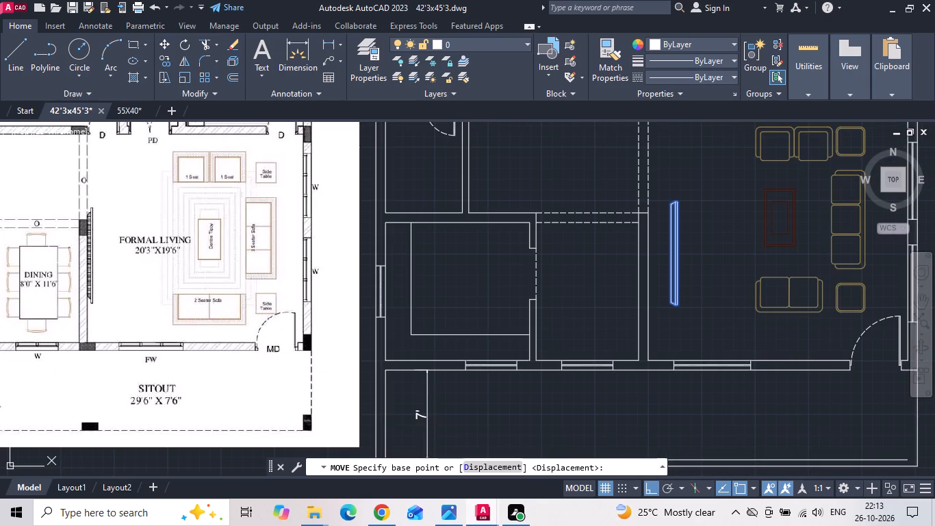
scroll(609, 197, "up", 2)
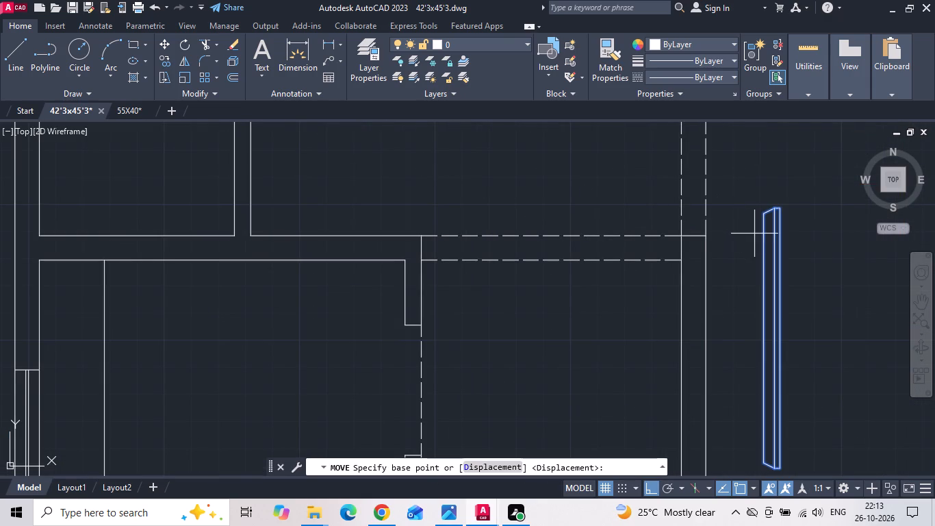
left_click(762, 234)
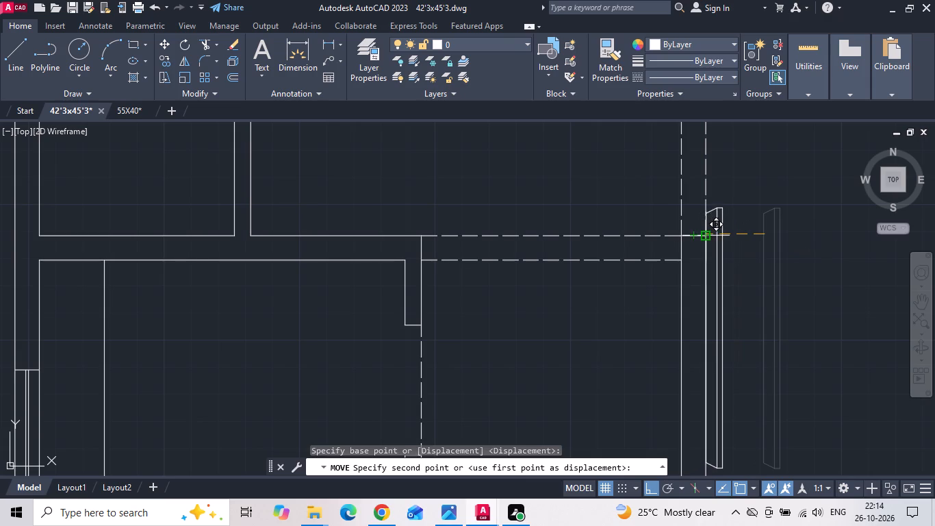
left_click(704, 238)
Save the drawing.
scroll(596, 214, "down", 3)
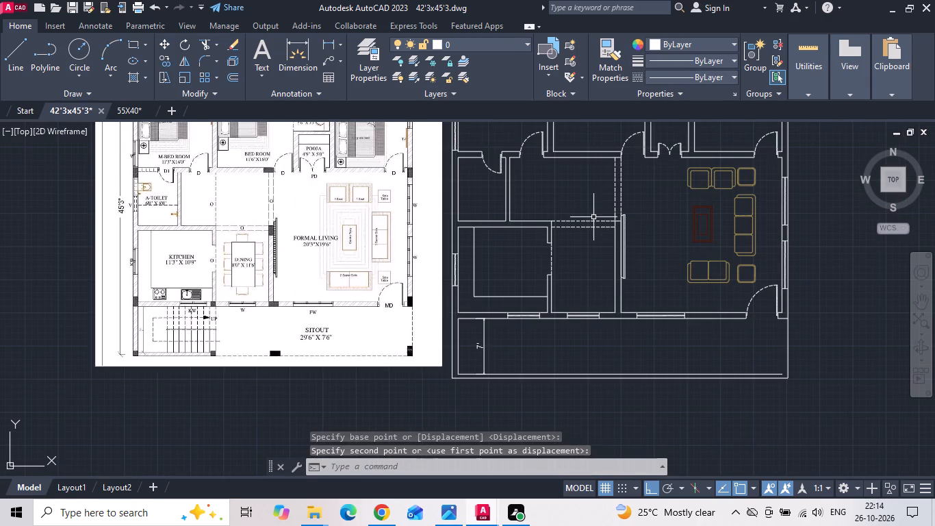
key("ctrl+s")
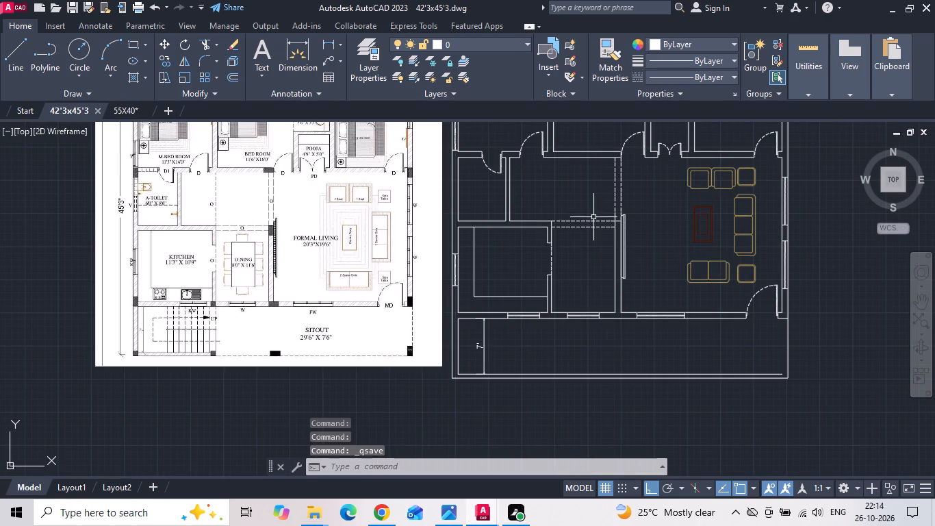
Save the drawing.
key("ctrl+s")
Copy the eight-seat dining table with its DINING label from the existing ground floor plan into the new plan's dining area.
scroll(595, 242, "down", 3)
scroll(277, 239, "up", 2)
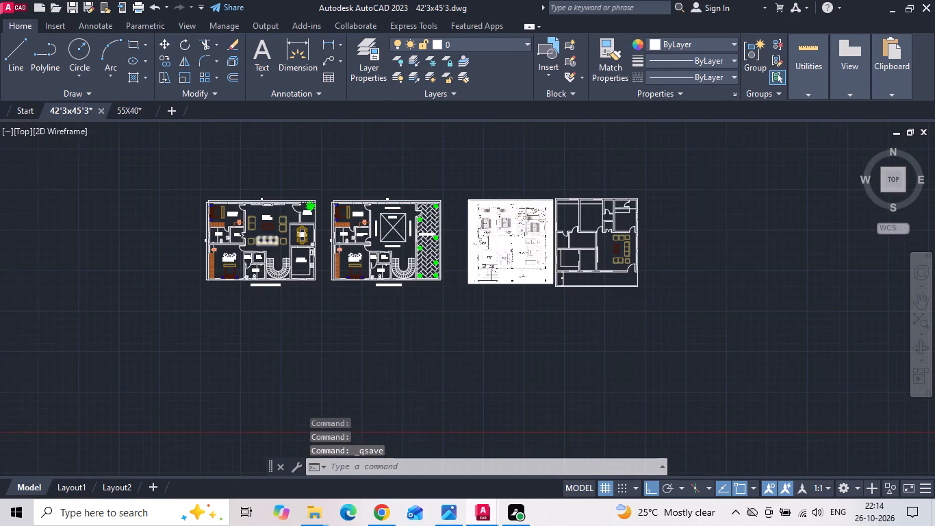
scroll(277, 239, "up", 2)
left_click(449, 164)
left_click(431, 214)
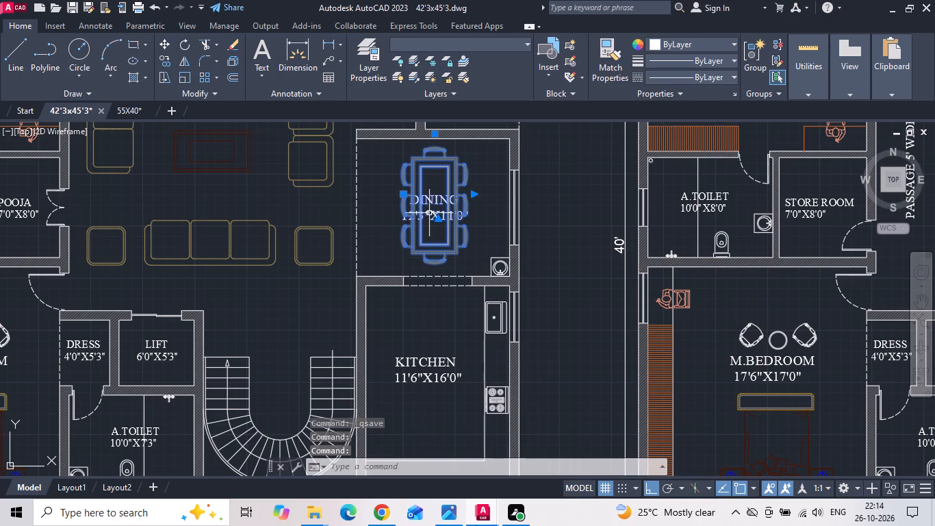
right_click(428, 212)
left_click(466, 277)
left_click(445, 247)
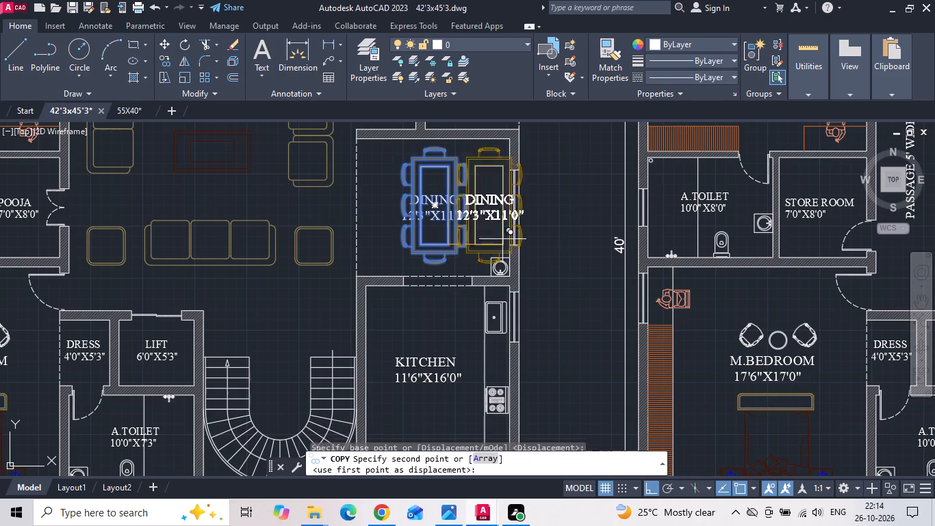
middle_click_drag(584, 236, 296, 236)
scroll(283, 237, "down", 2)
middle_click_drag(752, 258, 420, 245)
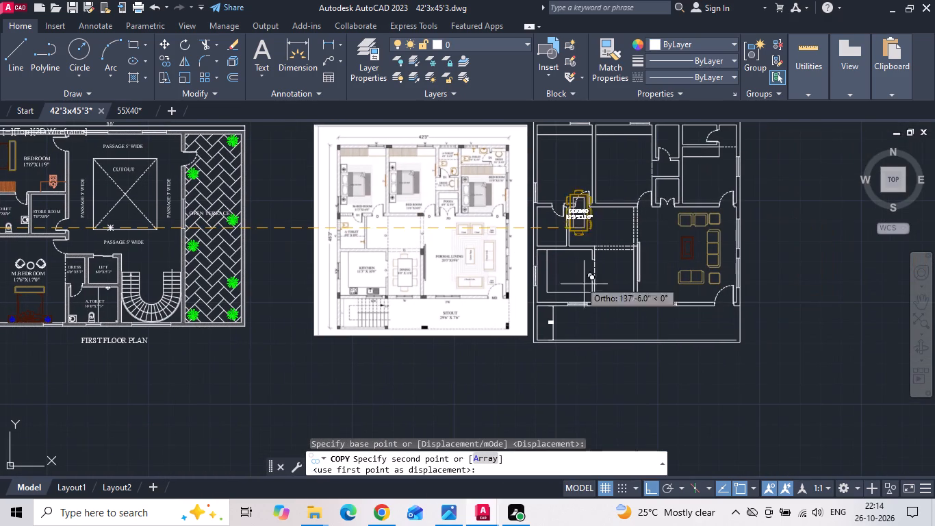
left_click(654, 486)
scroll(623, 272, "up", 2)
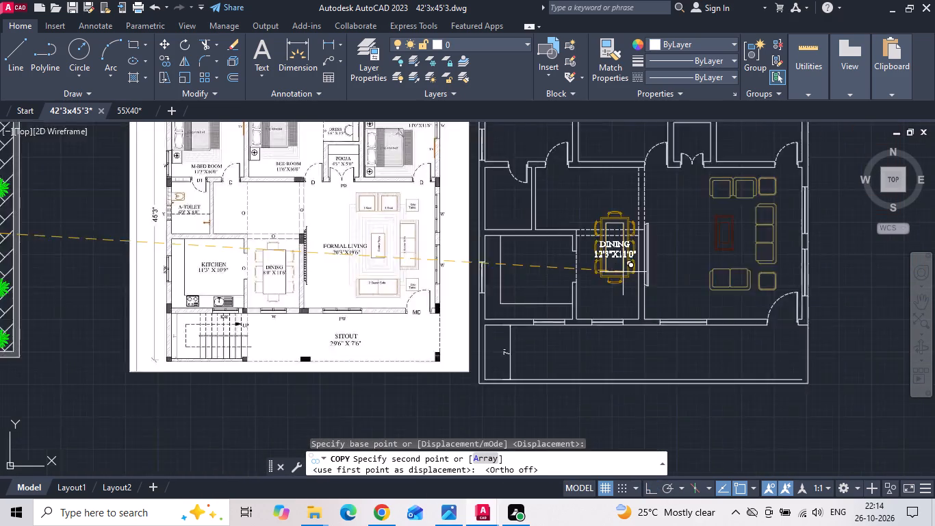
scroll(623, 272, "up", 1)
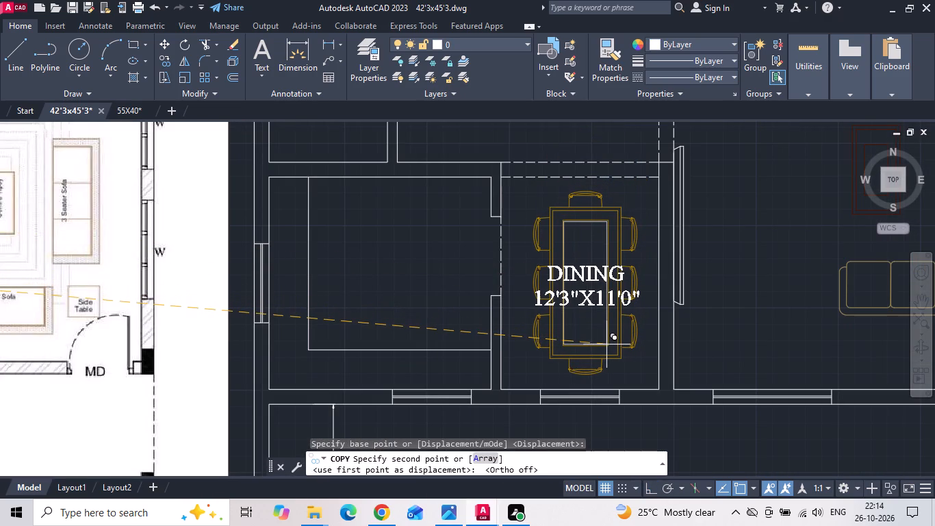
left_click(606, 345)
key("Escape")
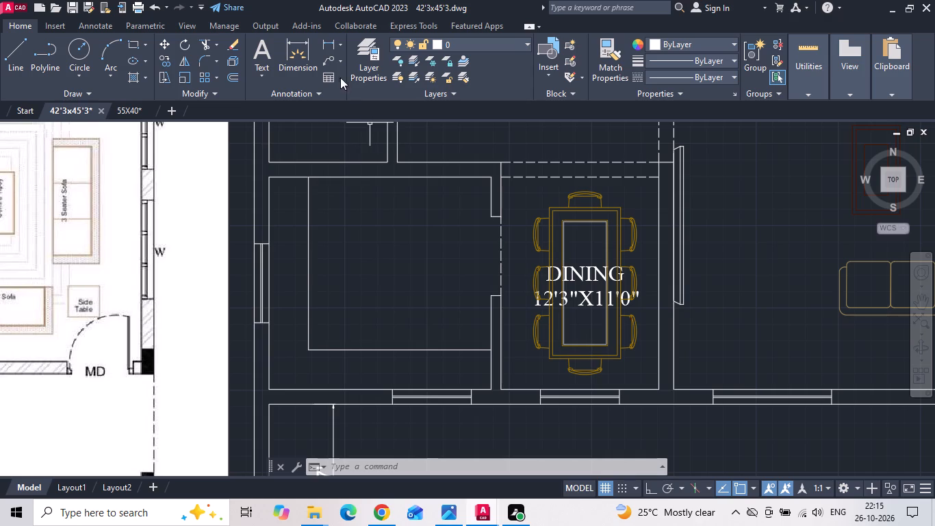
Add linear dimensions for the dining room's width, below its south wall, and its north-south depth, beside the wall unit.
left_click(323, 47)
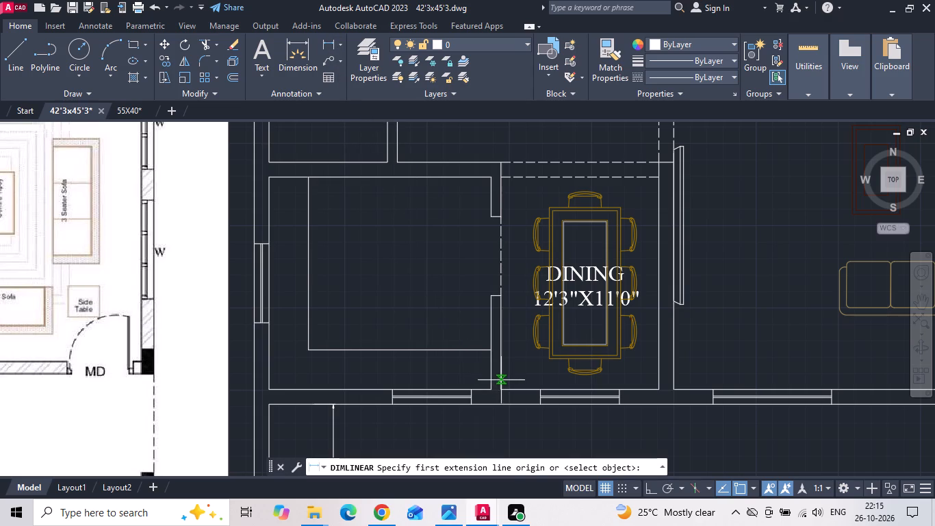
left_click(501, 380)
left_click(663, 375)
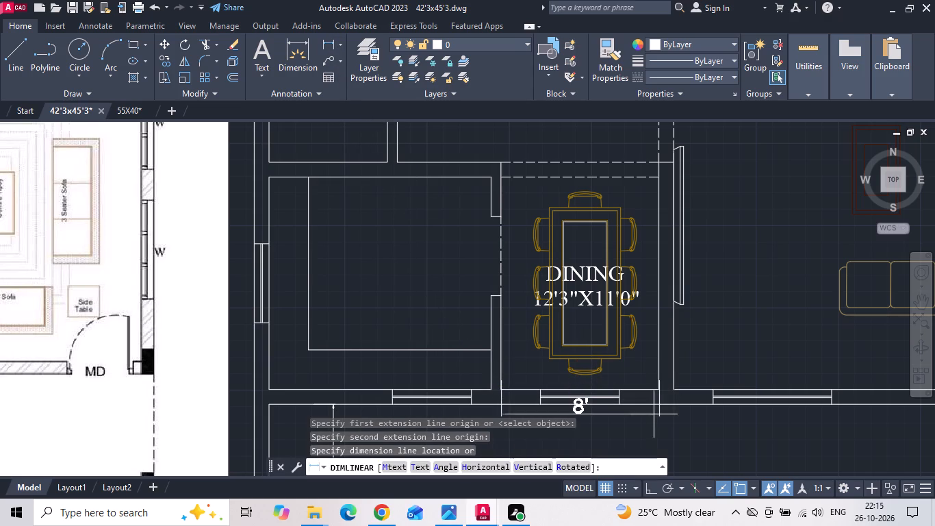
left_click(654, 414)
key("space")
left_click_drag(645, 391, 645, 378)
left_click_drag(645, 176, 648, 177)
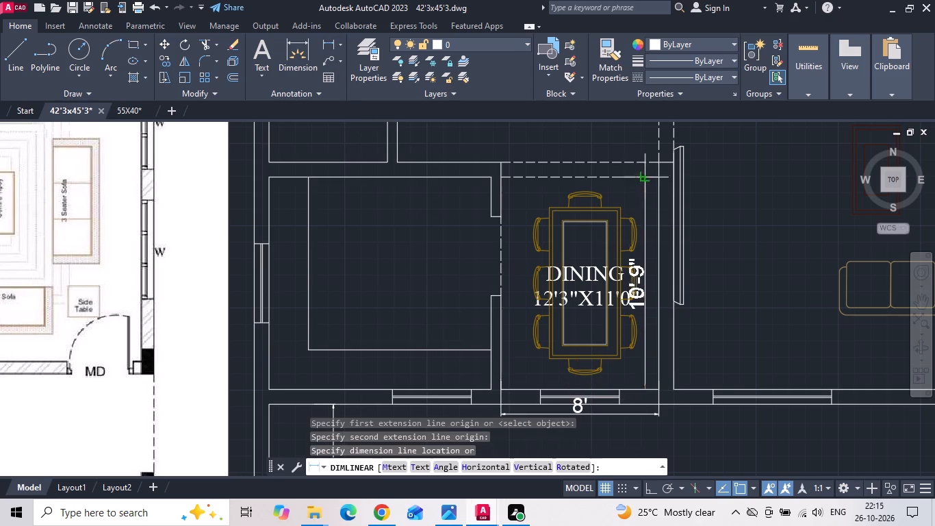
left_click_drag(648, 177, 651, 182)
left_click(719, 295)
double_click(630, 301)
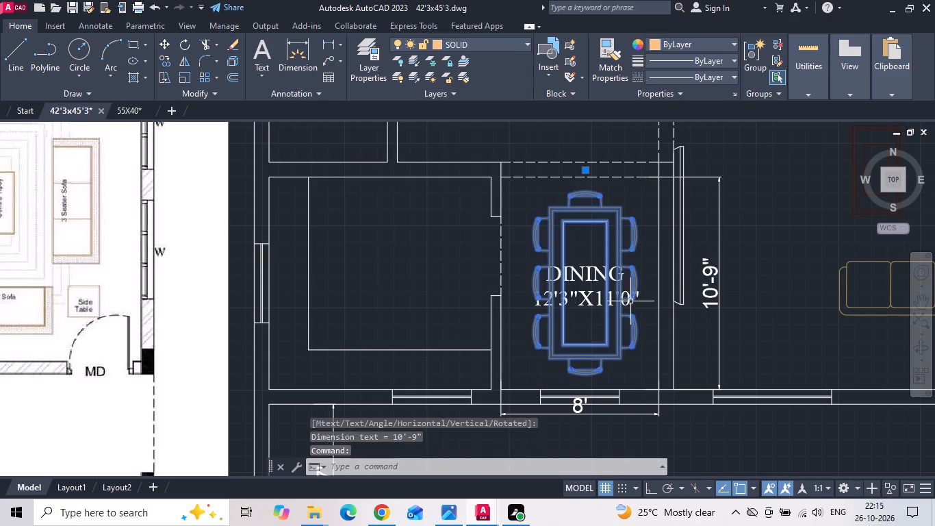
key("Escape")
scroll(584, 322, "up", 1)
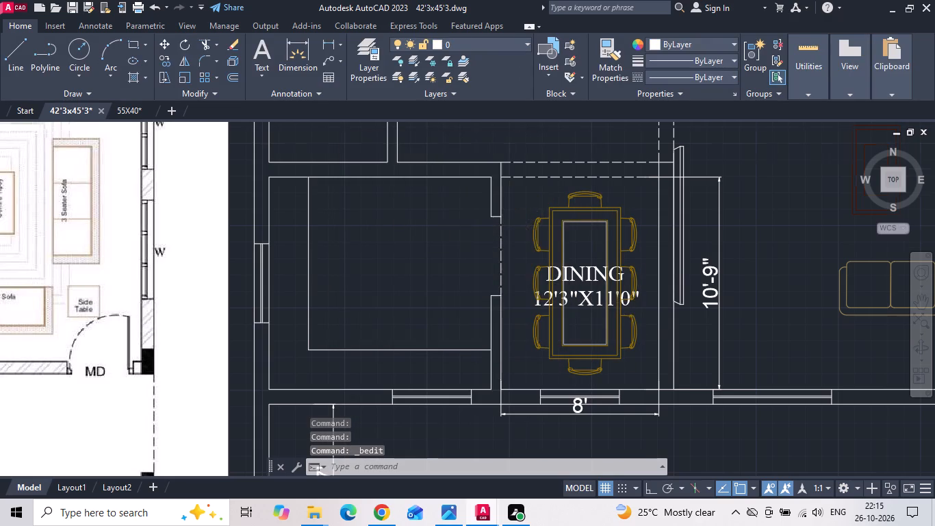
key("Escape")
Change the size line of the copied DINING label to 8'0"X10'9".
double_click(611, 288)
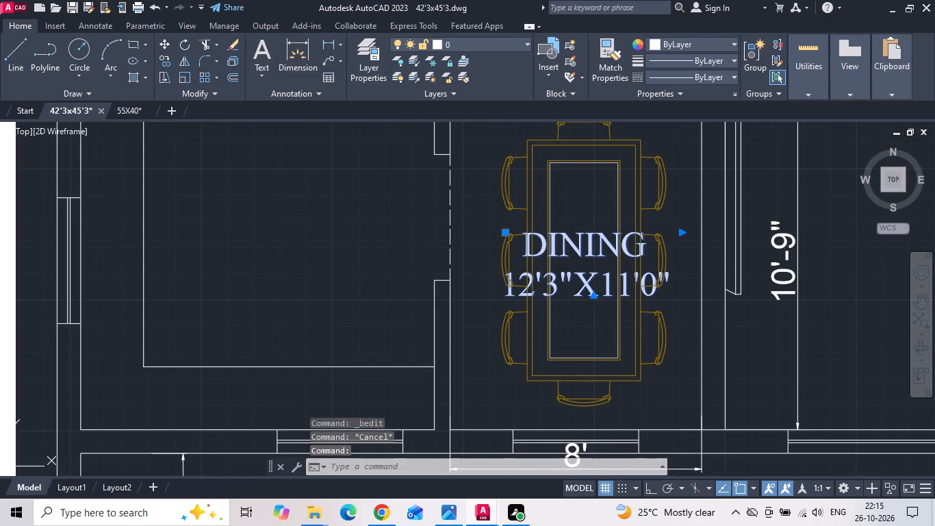
left_click(631, 295)
key("BackSpace")
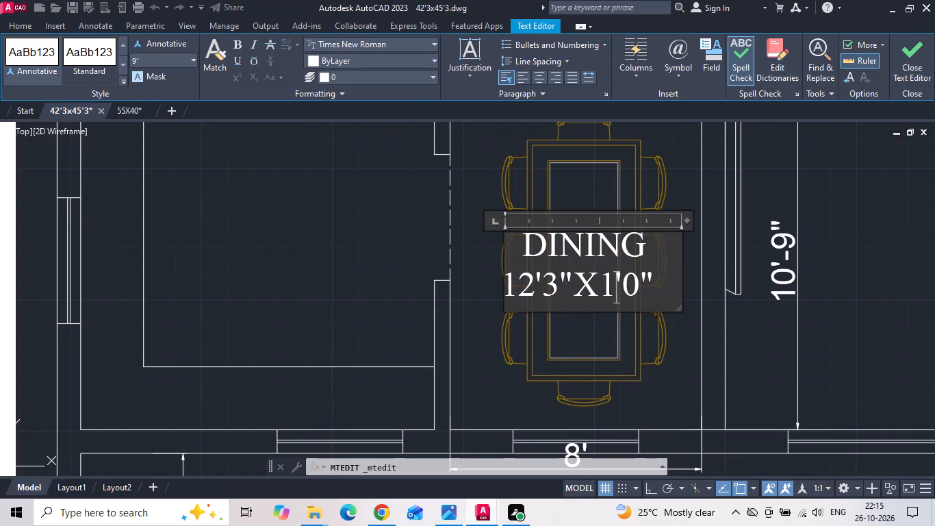
key("0")
left_click(658, 282)
key("BackSpace")
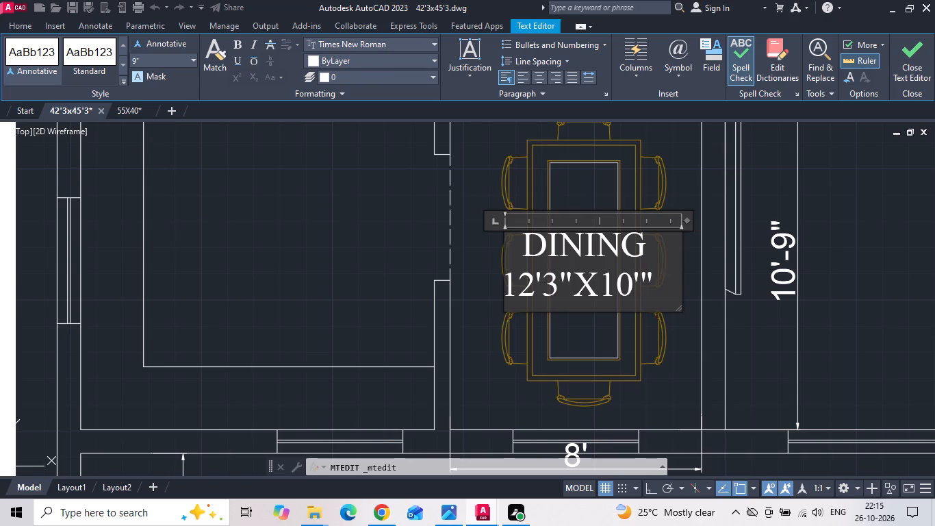
key("9")
left_click(559, 292)
key("BackSpace")
key("BackSpace")
key("0")
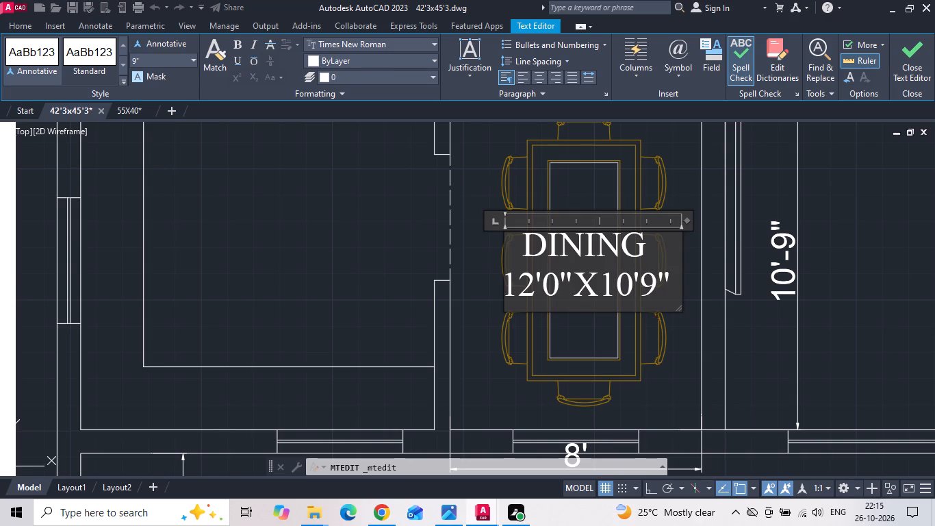
left_click(535, 289)
key("BackSpace")
key("BackSpace")
key("8")
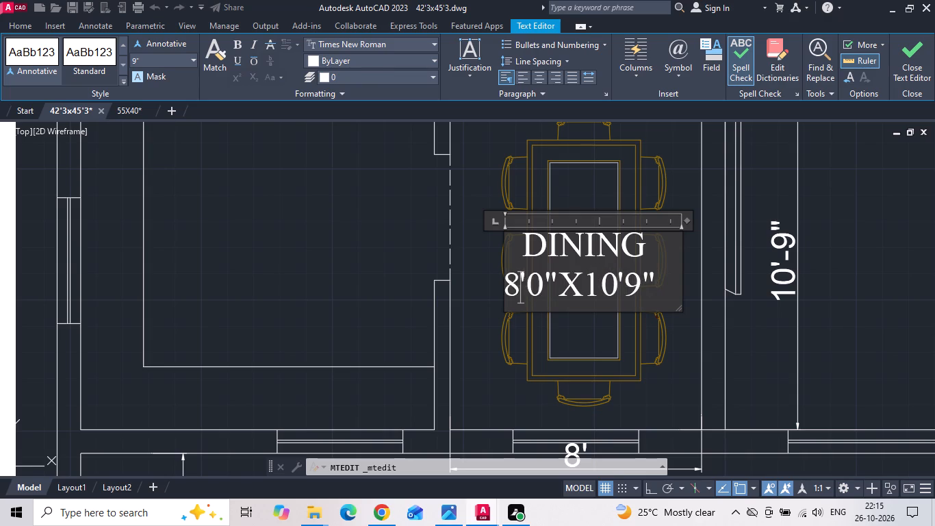
scroll(535, 292, "down", 4)
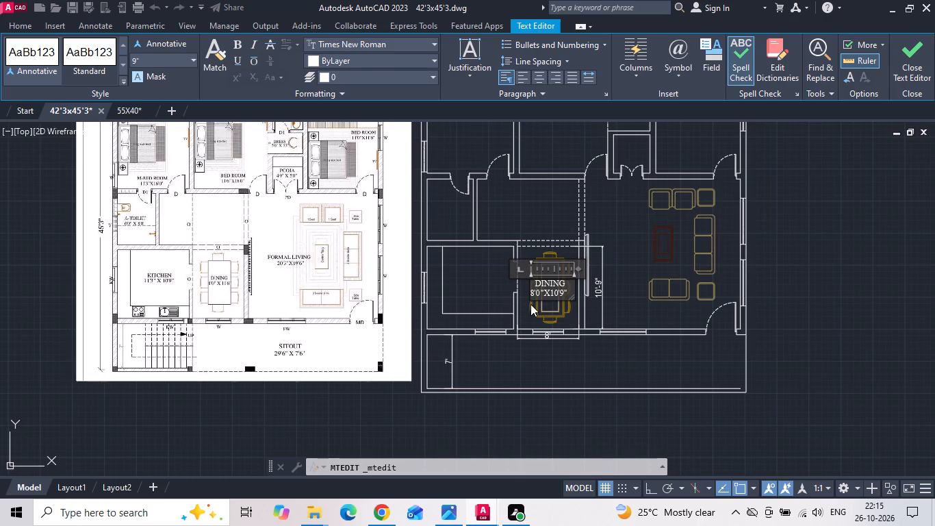
scroll(530, 304, "up", 1)
middle_click_drag(541, 302, 622, 277)
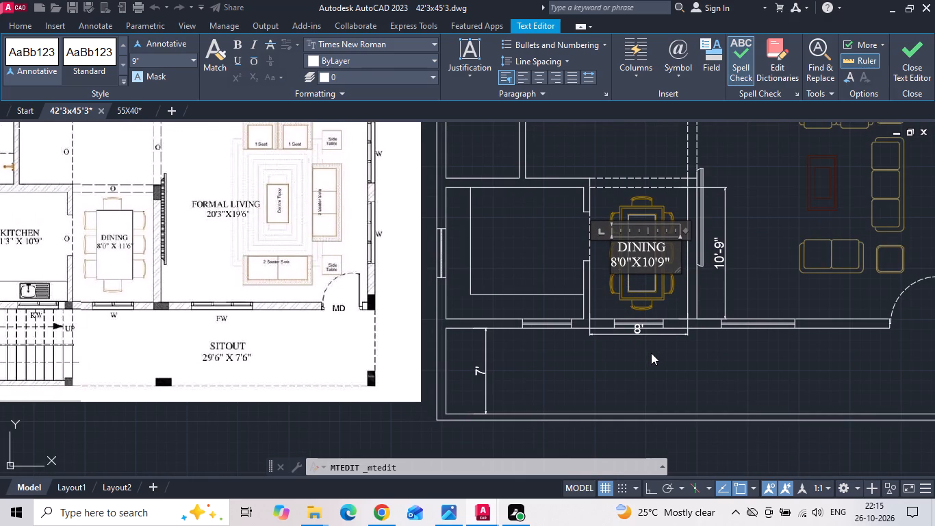
left_click(651, 353)
Copy the DINING label straight west into the kitchen with ortho on.
left_click(648, 253)
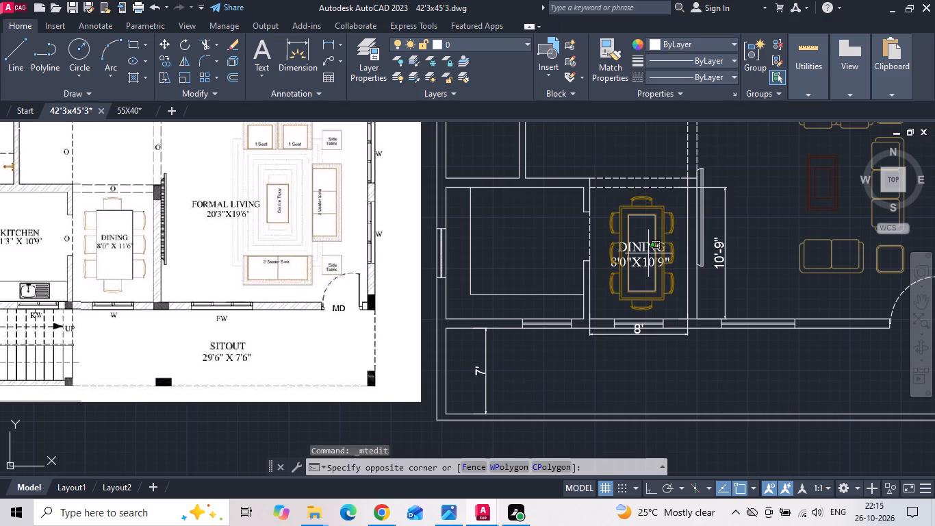
left_click(642, 241)
right_click(641, 240)
left_click(673, 267)
left_click_drag(650, 277, 574, 285)
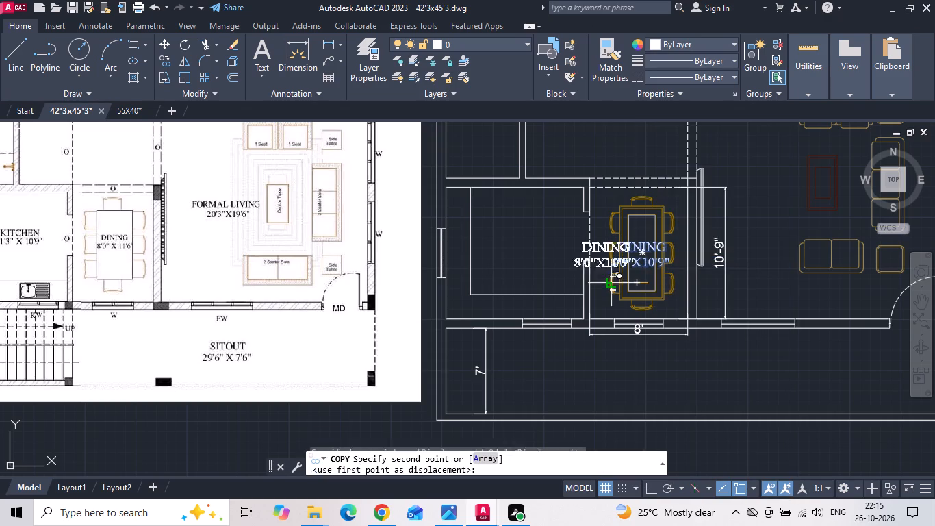
left_click_drag(574, 285, 587, 284)
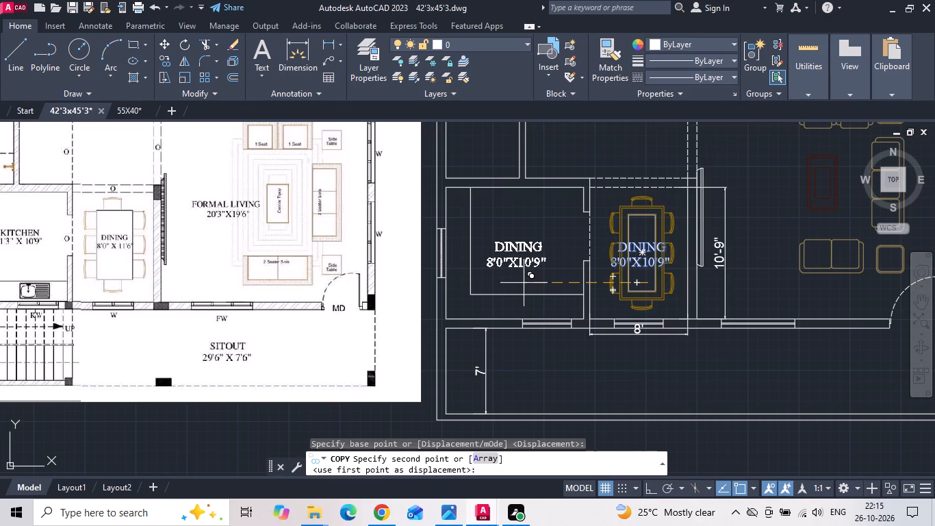
key("F8")
left_click(524, 283)
key("Escape")
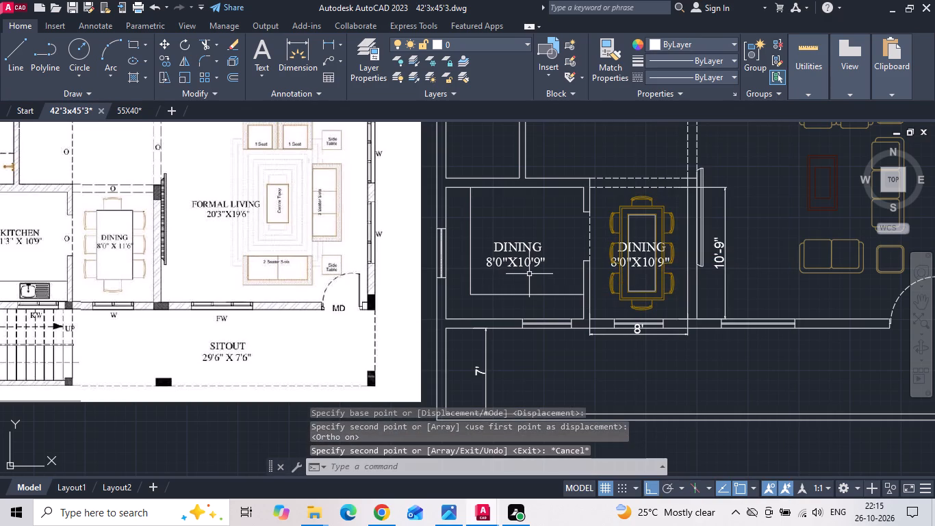
Change the size line of the label in the kitchen to 11'3"X10'9".
middle_click_drag(533, 270, 619, 260)
double_click(584, 253)
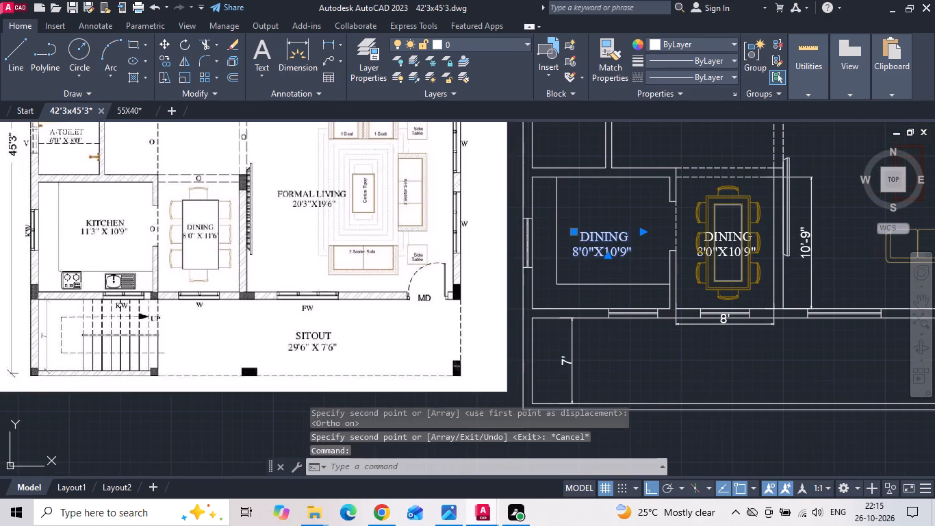
scroll(585, 252, "up", 2)
left_click(591, 256)
key("BackSpace")
key("3")
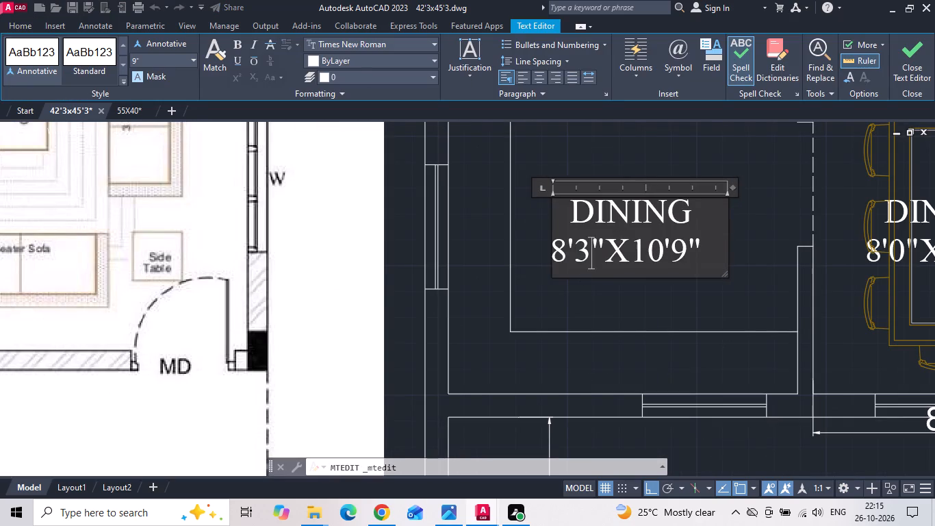
left_click(565, 251)
key("BackSpace")
type("11")
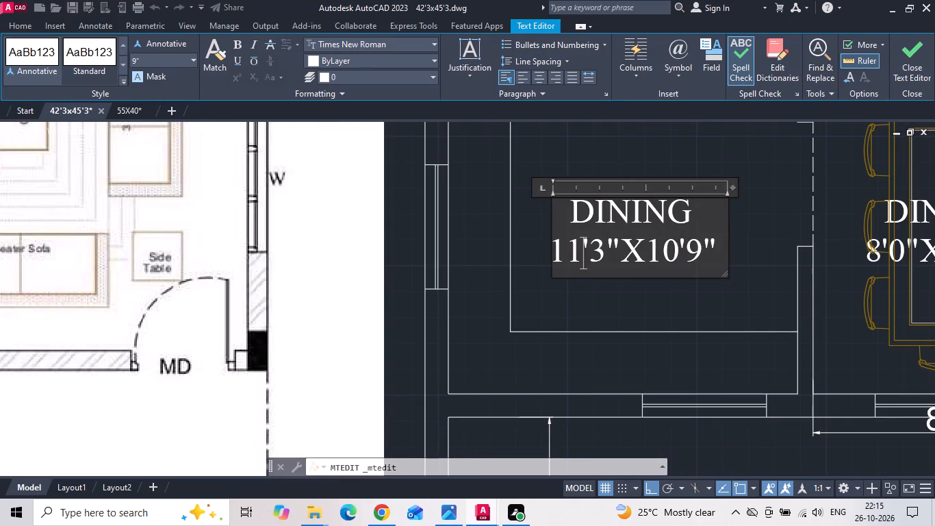
Replace the room name in the kitchen's label with KITCHEN in capitals.
left_click_drag(695, 228, 542, 228)
key("BackSpace")
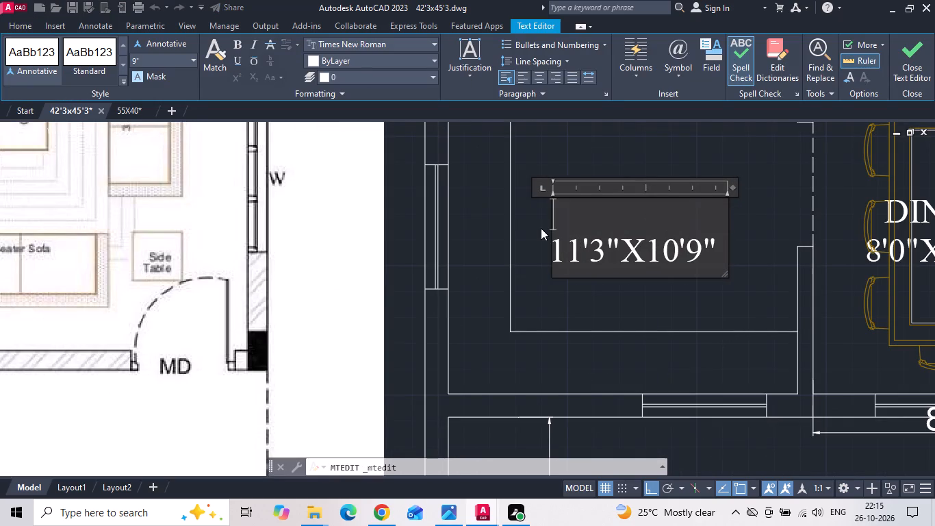
type("kitchem\\")
key("BackSpace")
key("BackSpace")
key("BackSpace")
key("BackSpace")
key("BackSpace")
key("BackSpace")
key("BackSpace")
key("BackSpace")
key("BackSpace")
key("BackSpace")
key("BackSpace")
key("BackSpace")
key("BackSpace")
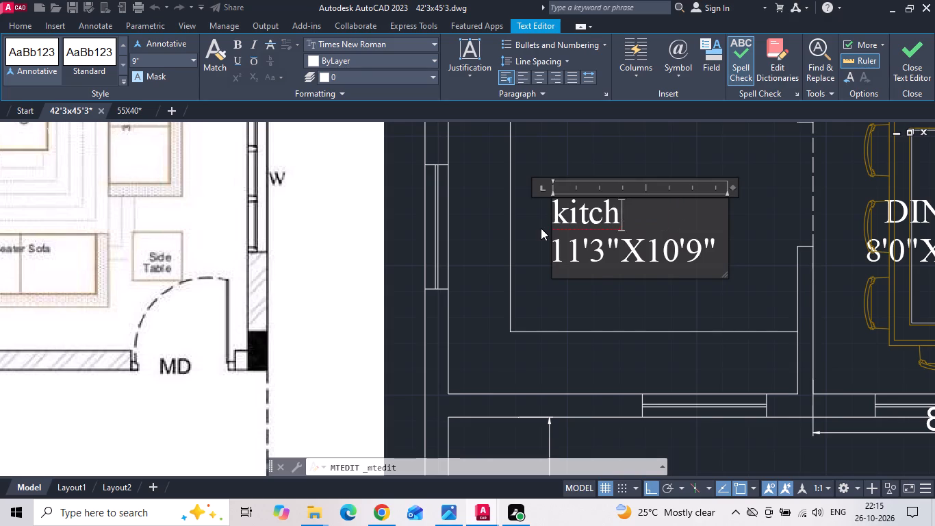
type("KITCHEN")
scroll(559, 280, "down", 2)
left_click(559, 284)
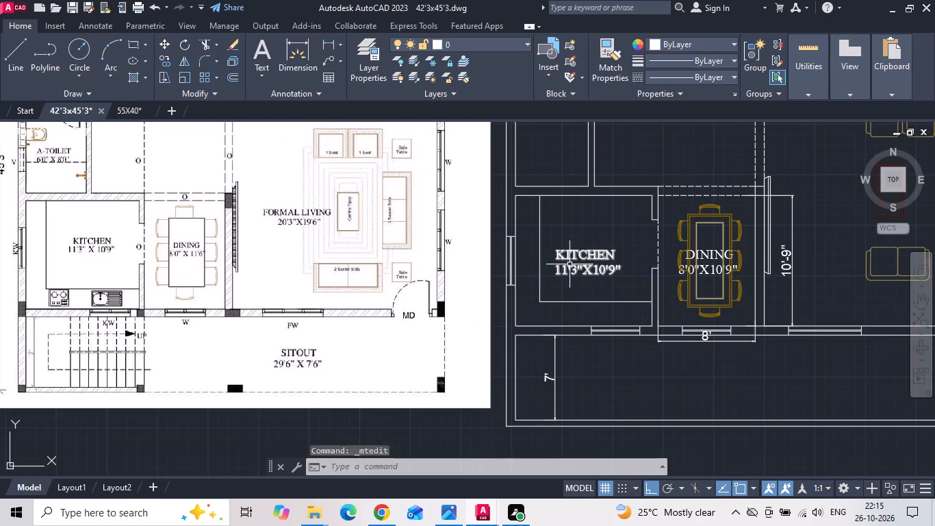
Copy the KITCHEN label into the attached toilet room north of the kitchen with ortho off.
left_click(569, 264)
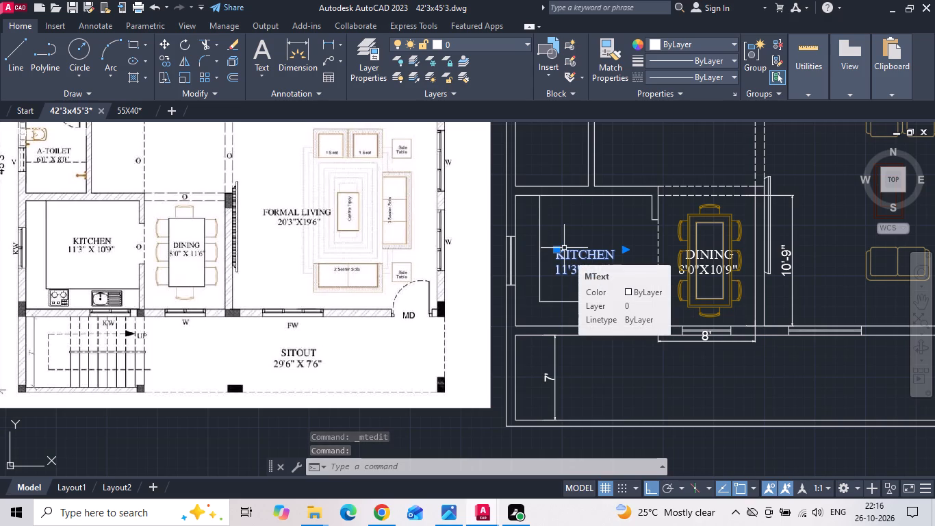
right_click(563, 247)
left_click(615, 264)
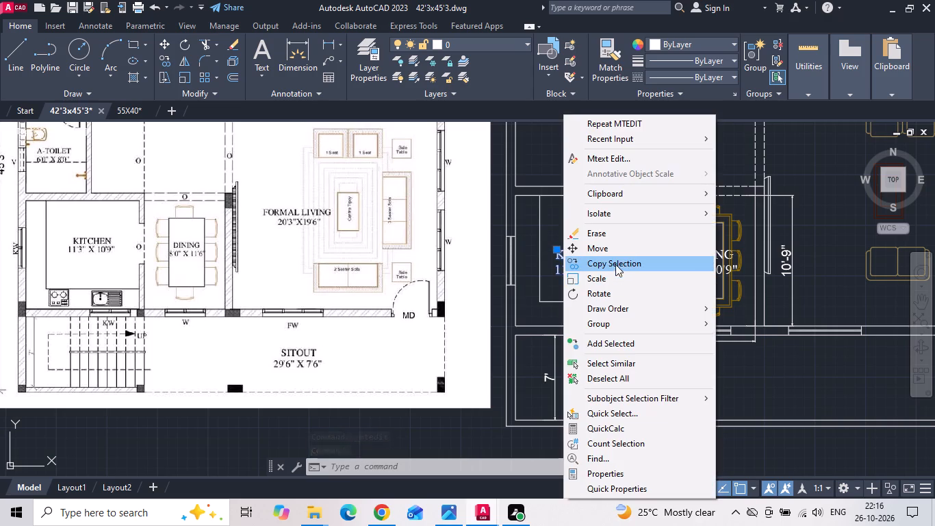
middle_click_drag(615, 264, 613, 308)
left_click_drag(611, 292, 604, 266)
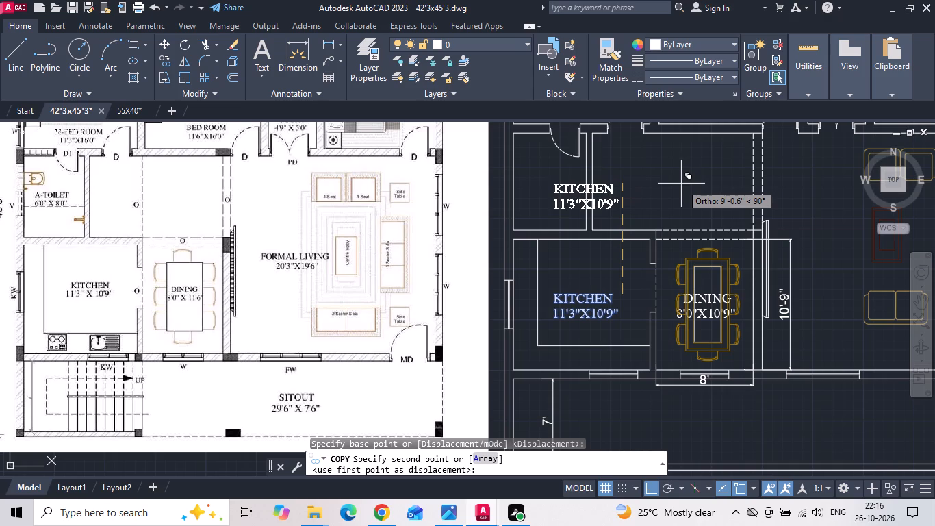
key("F8")
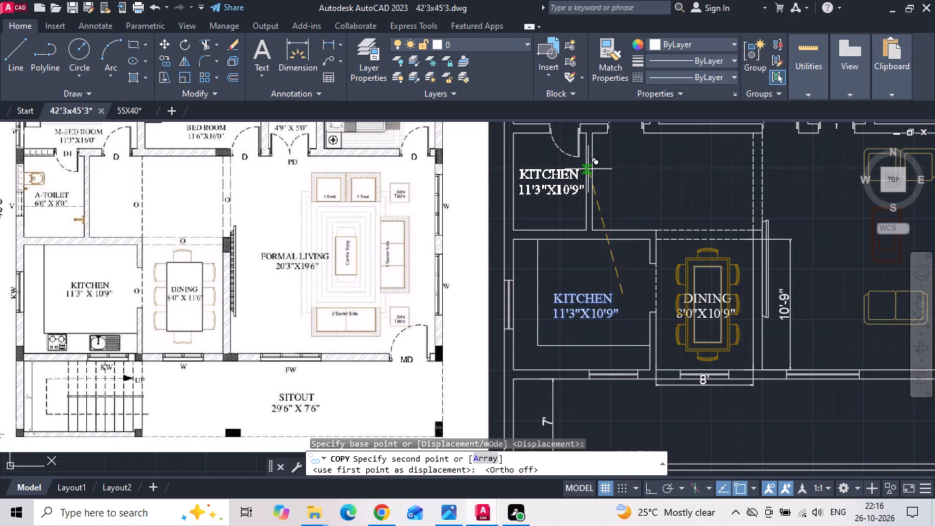
left_click(588, 169)
key("Escape")
middle_click_drag(574, 189, 628, 237)
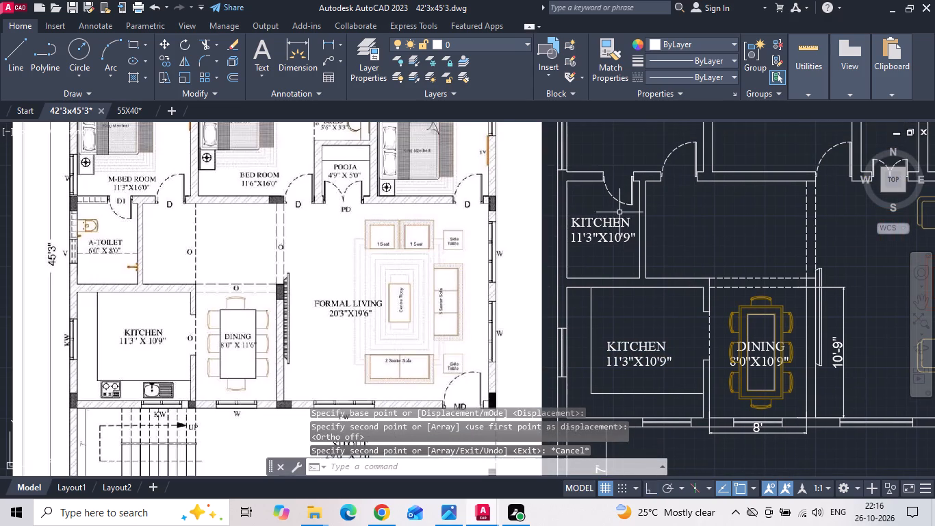
Replace the room name in the copied label in the attached toilet north of the kitchen with A.TOILET.
double_click(615, 222)
scroll(615, 224, "up", 2)
left_click(637, 225)
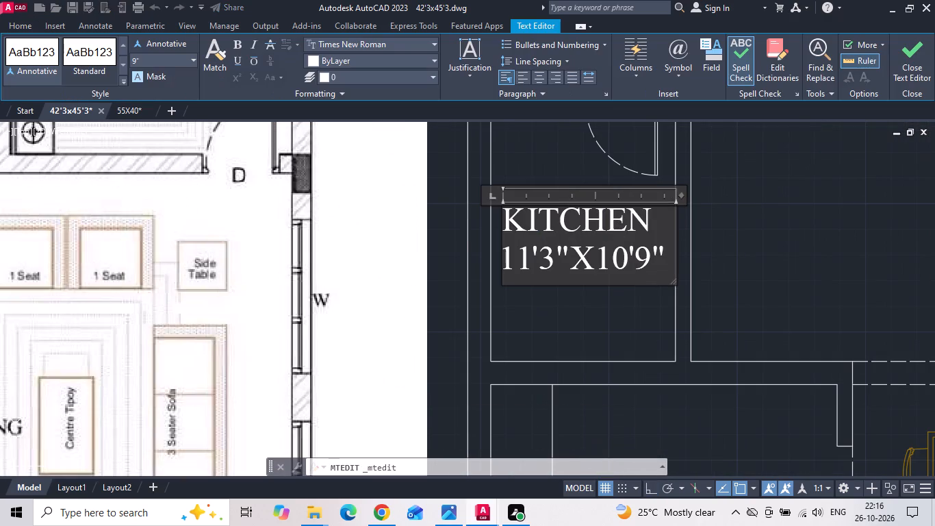
left_click_drag(653, 225, 467, 230)
key("BackSpace")
type("A.TOILET")
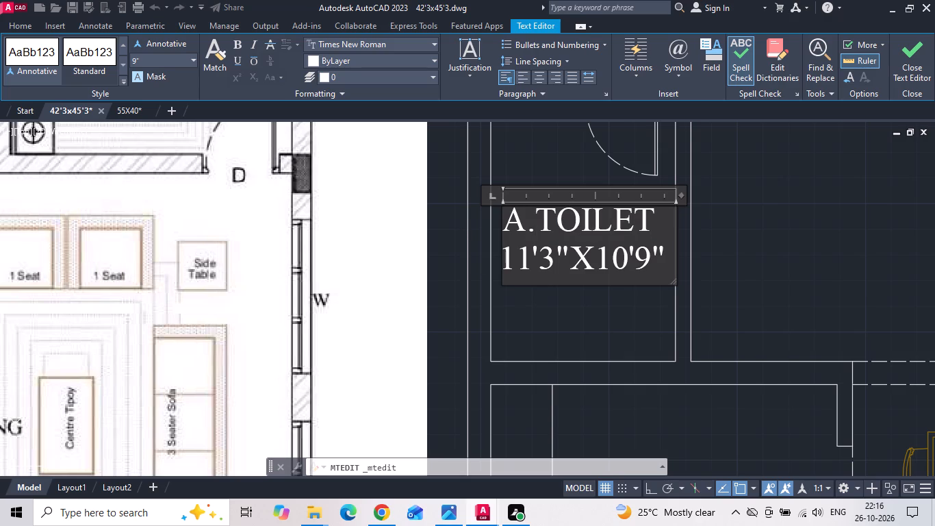
Change the size line of the A.TOILET label to 6'0"X8'0".
left_click(552, 268)
key("BackSpace")
key("0")
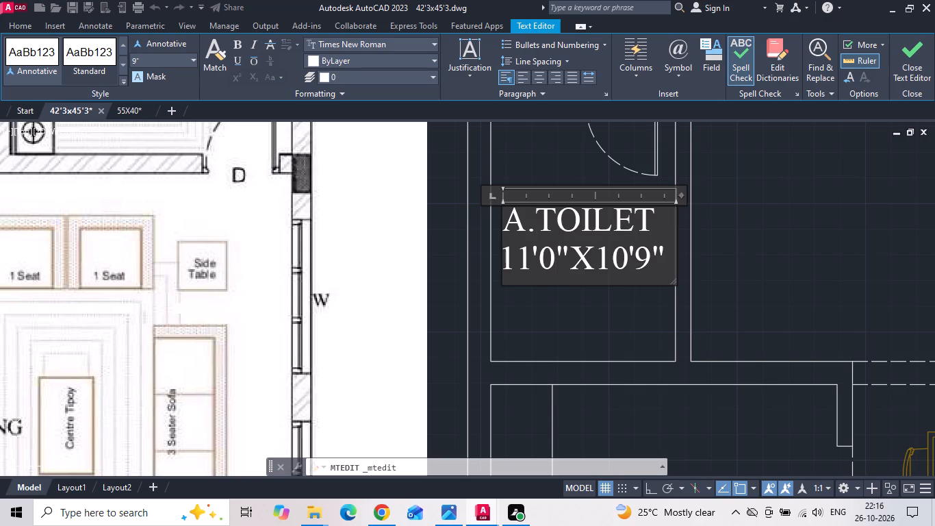
left_click(532, 249)
key("BackSpace")
key("BackSpace")
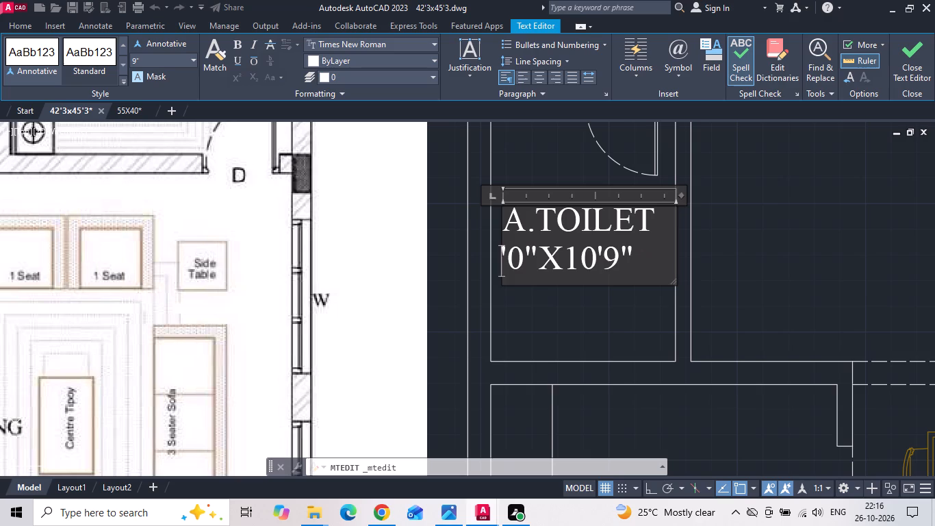
key("6")
left_click(610, 266)
key("BackSpace")
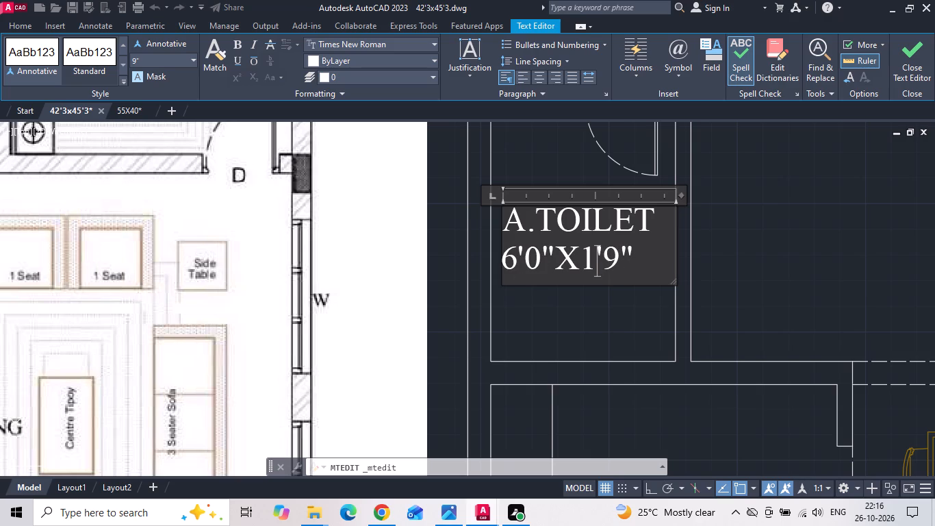
key("BackSpace")
key("8")
left_click(619, 266)
key("BackSpace")
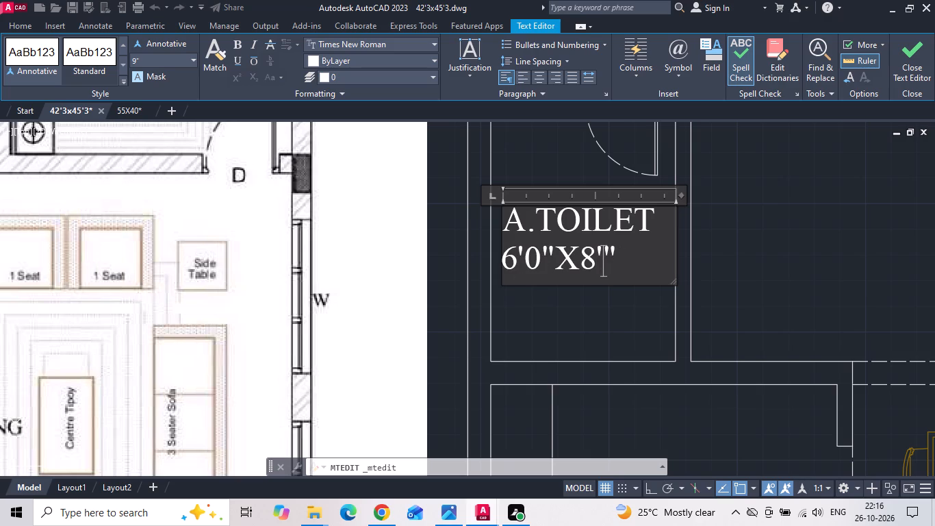
key("0")
left_click(604, 299)
Copy the A.TOILET label north into the master bedroom, just above the toilet door.
scroll(587, 298, "down", 2)
left_click(591, 273)
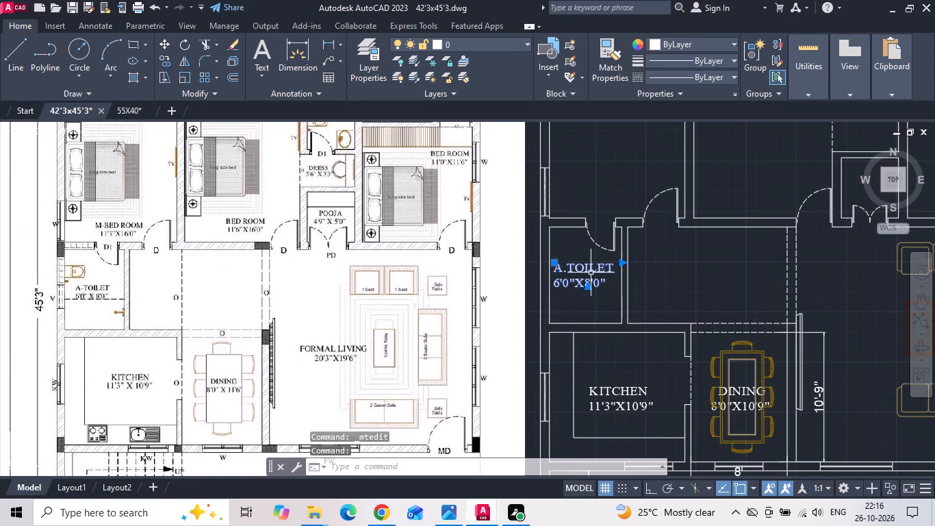
right_click(591, 273)
left_click(628, 257)
left_click(608, 281)
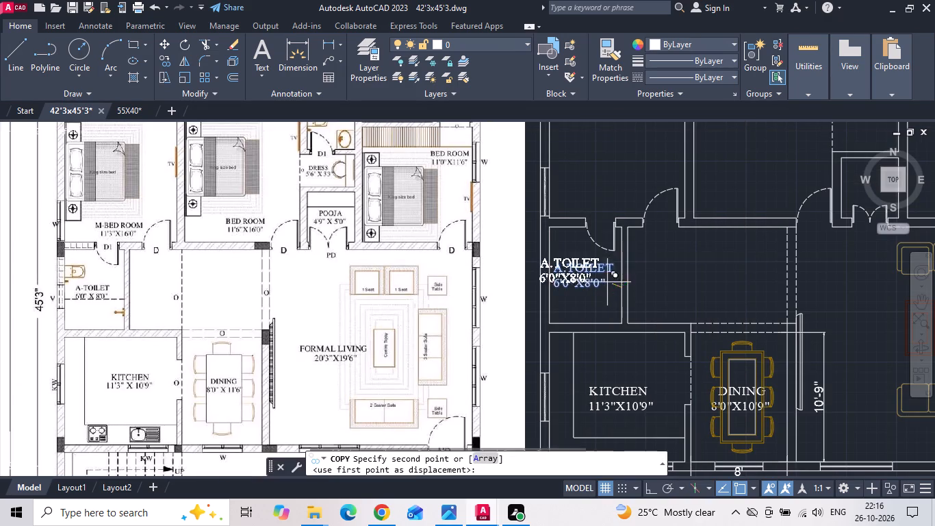
middle_click_drag(613, 191, 613, 218)
left_click(643, 232)
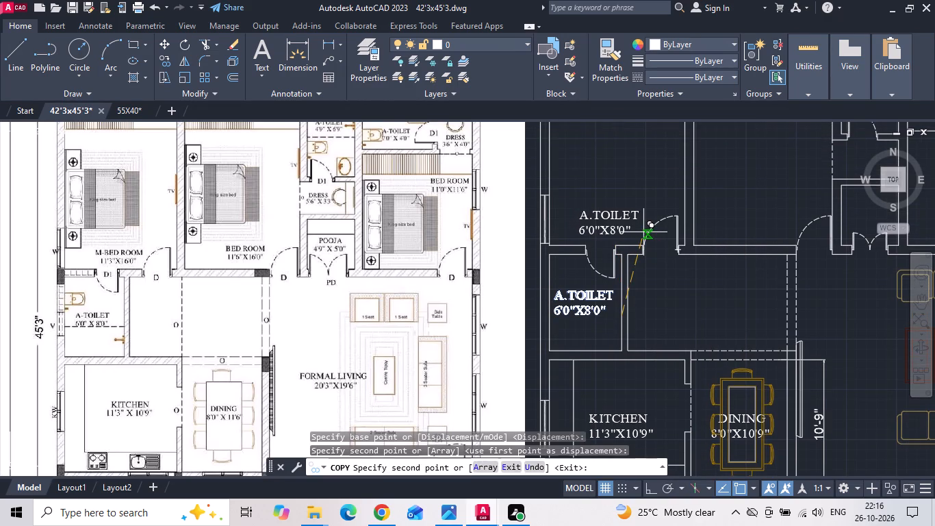
key("Escape")
Change the size line of the label copied into the master bedroom to 11'3"X16'0".
scroll(635, 236, "up", 3)
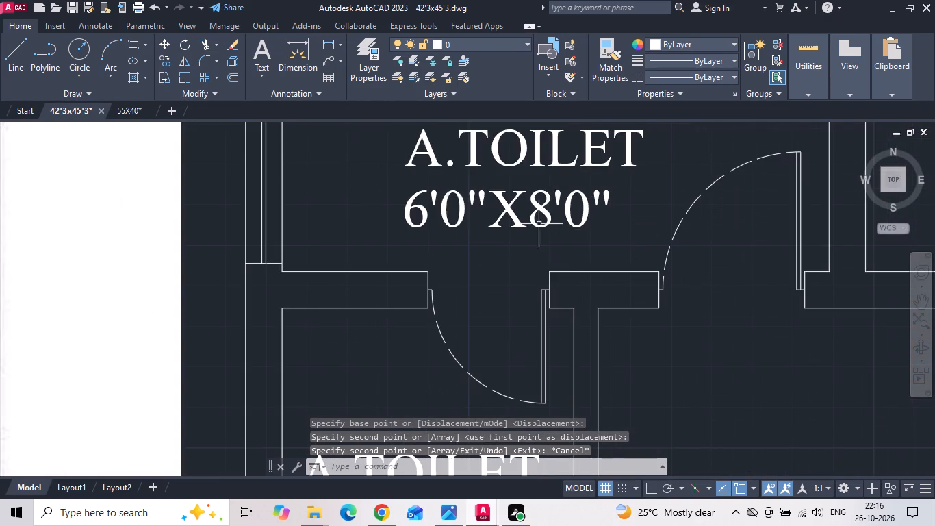
double_click(543, 210)
key("BackSpace")
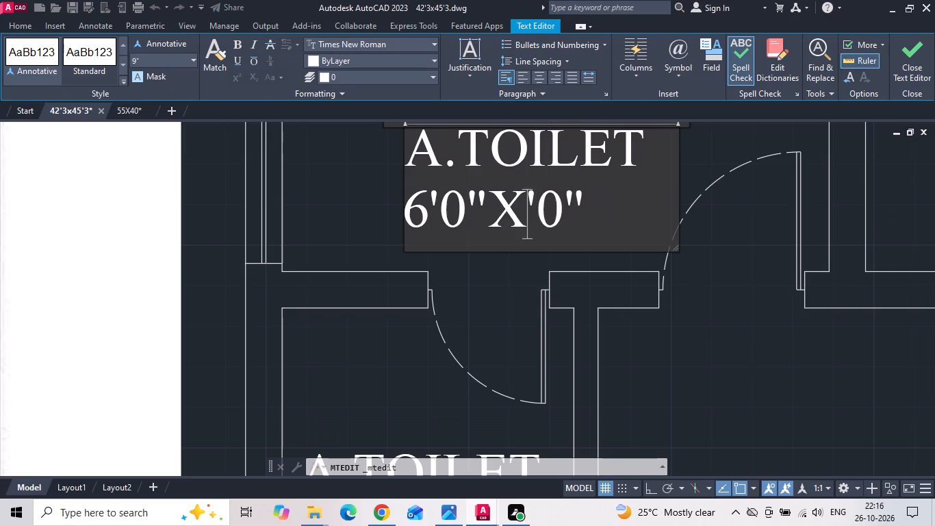
type("16")
left_click(467, 222)
key("Delete")
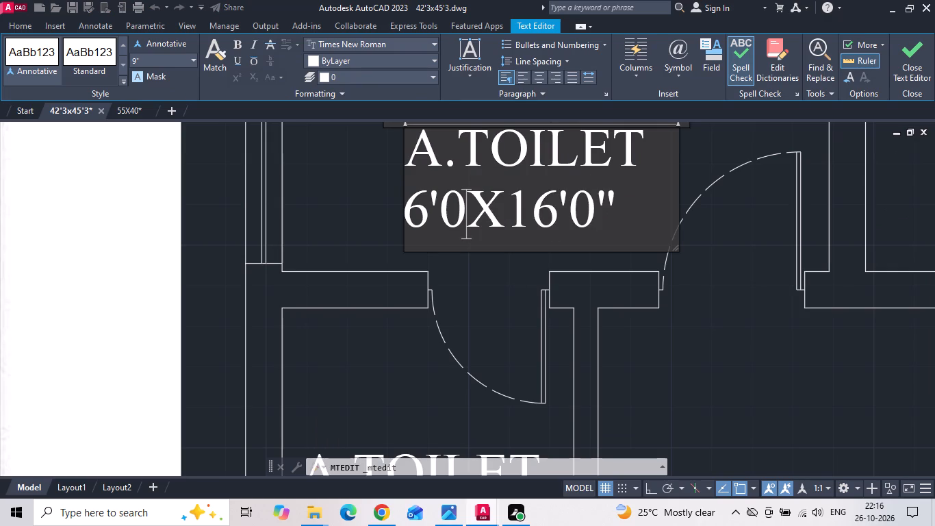
key("shift+quotedbl")
left_click(467, 222)
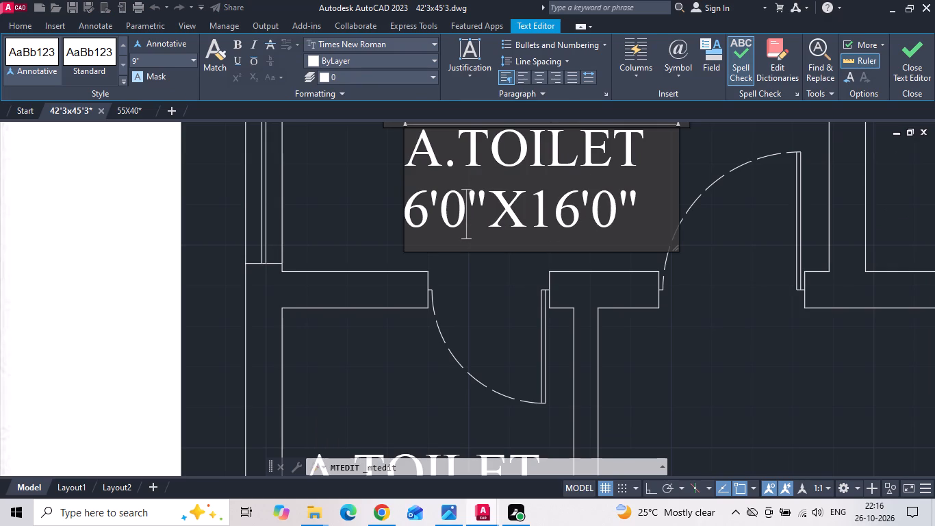
key("BackSpace")
key("3")
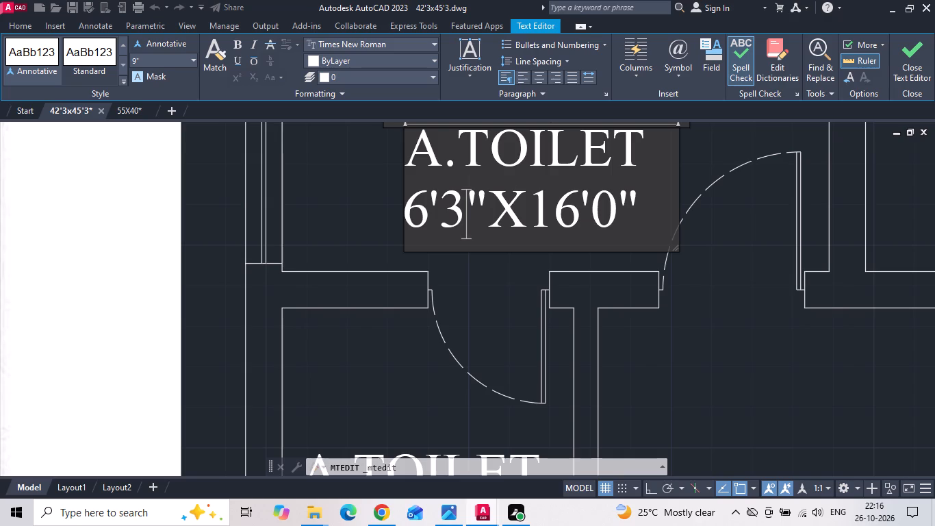
left_click(430, 222)
key("BackSpace")
type("11")
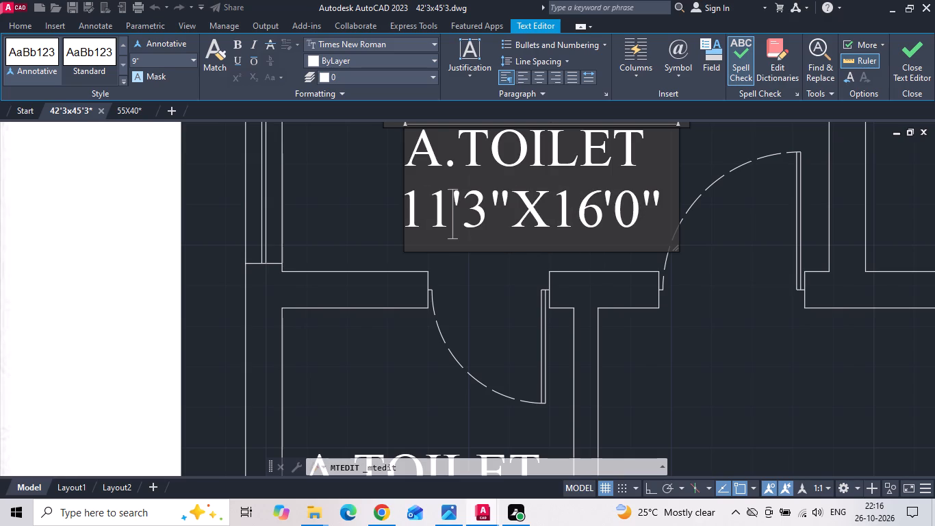
Replace the room name in the master bedroom's label with M.BEDROOM, on its own line above the size.
scroll(520, 254, "down", 1)
left_click_drag(598, 199, 379, 216)
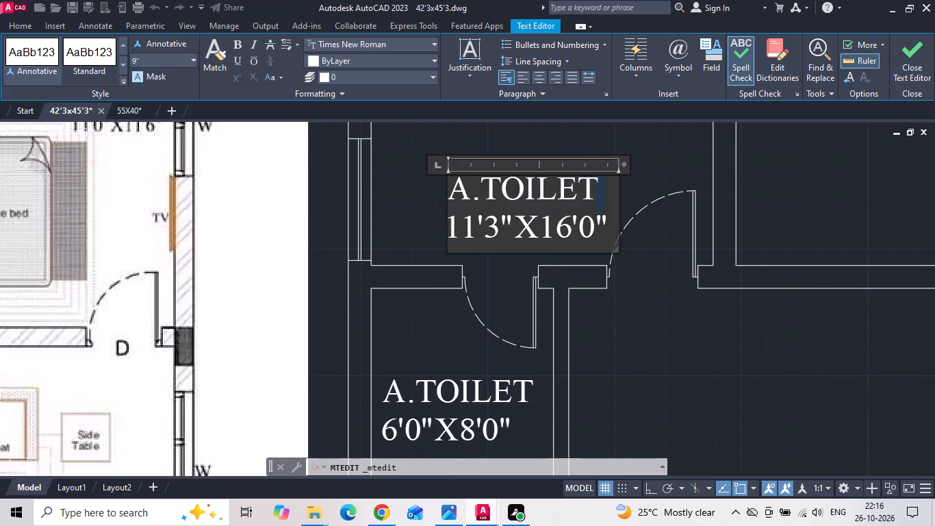
scroll(636, 220, "down", 2)
key("BackSpace")
key("BackSpace")
key("BackSpace")
key("BackSpace")
key("BackSpace")
key("BackSpace")
key("BackSpace")
key("BackSpace")
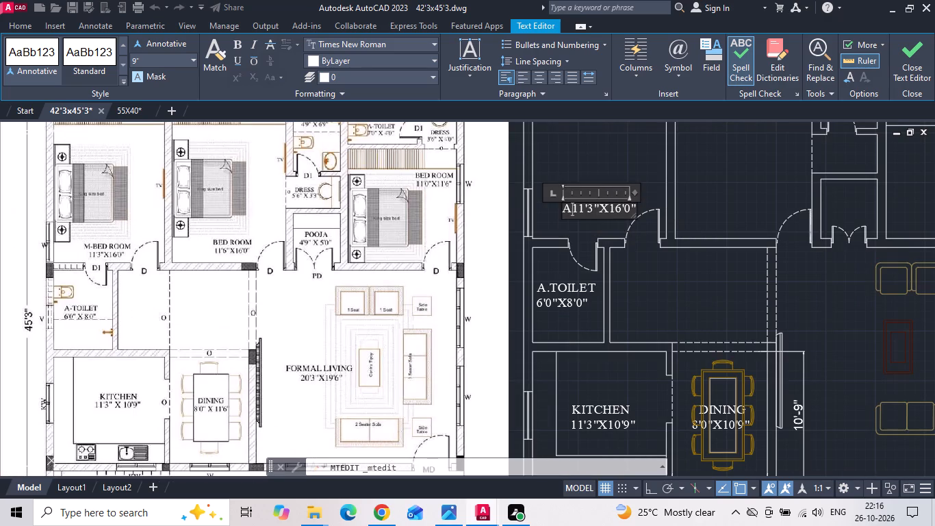
key("BackSpace")
key("period")
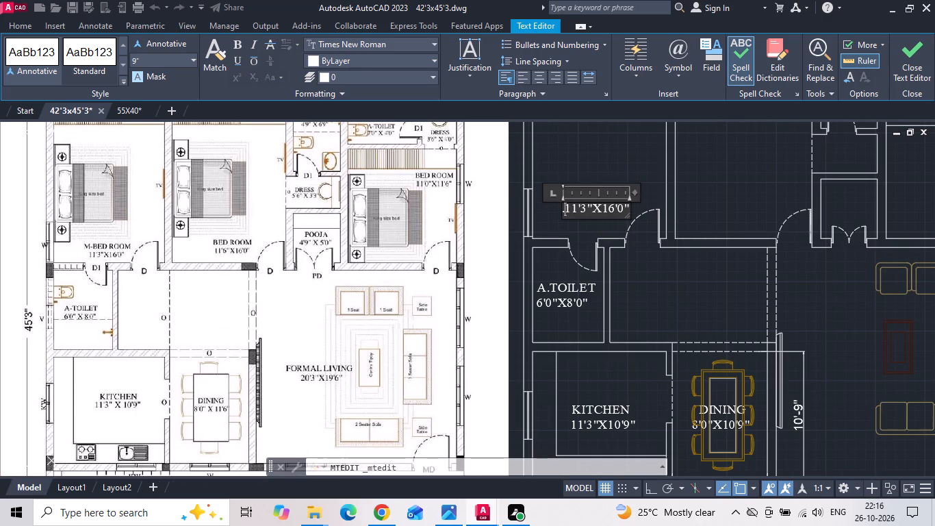
key("BackSpace")
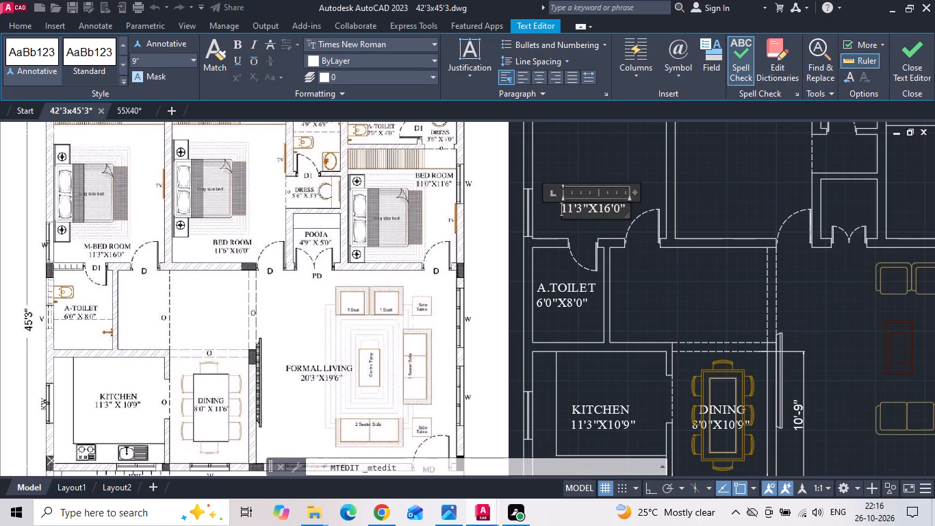
type("M.BEDROOM")
key("Return")
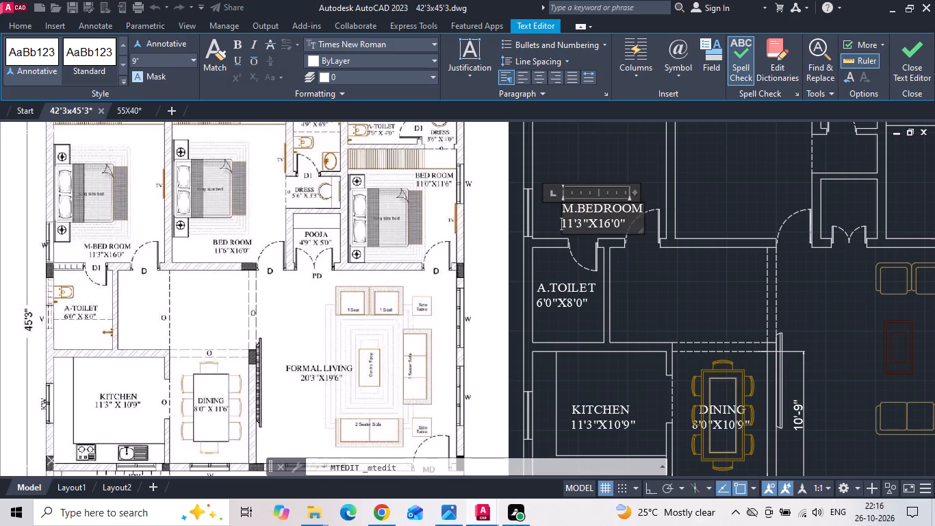
left_click(575, 147)
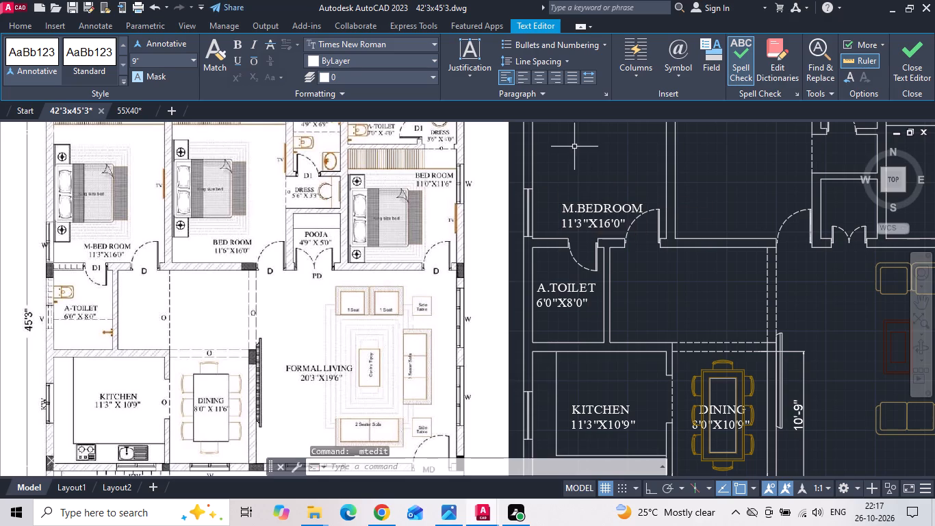
Copy the M.BEDROOM label straight east into the middle bedroom with ortho on.
left_click(607, 214)
right_click(607, 214)
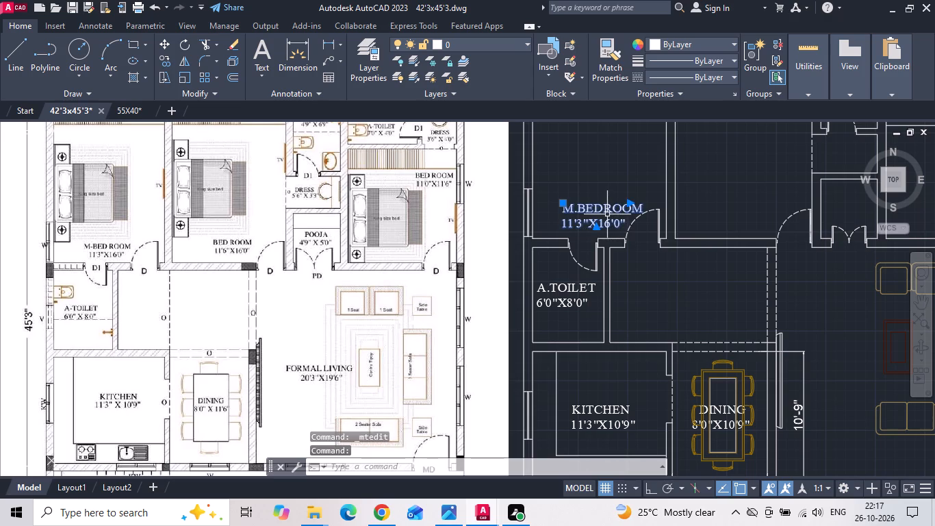
left_click(635, 260)
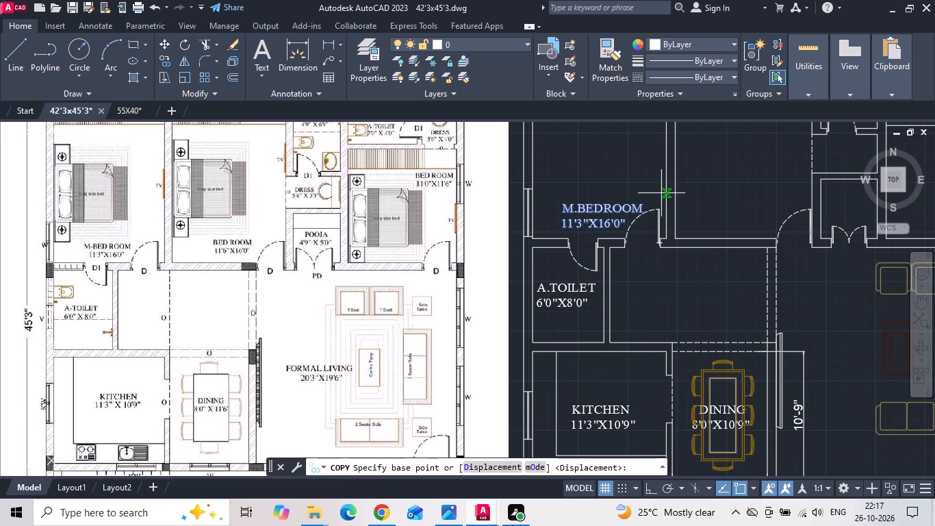
middle_click_drag(661, 193, 568, 195)
left_click_drag(507, 216, 554, 211)
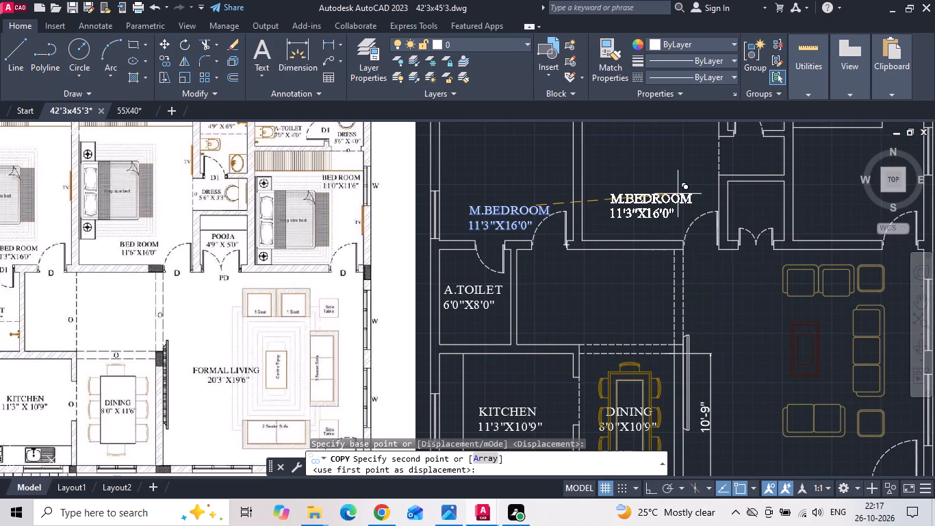
key("F8")
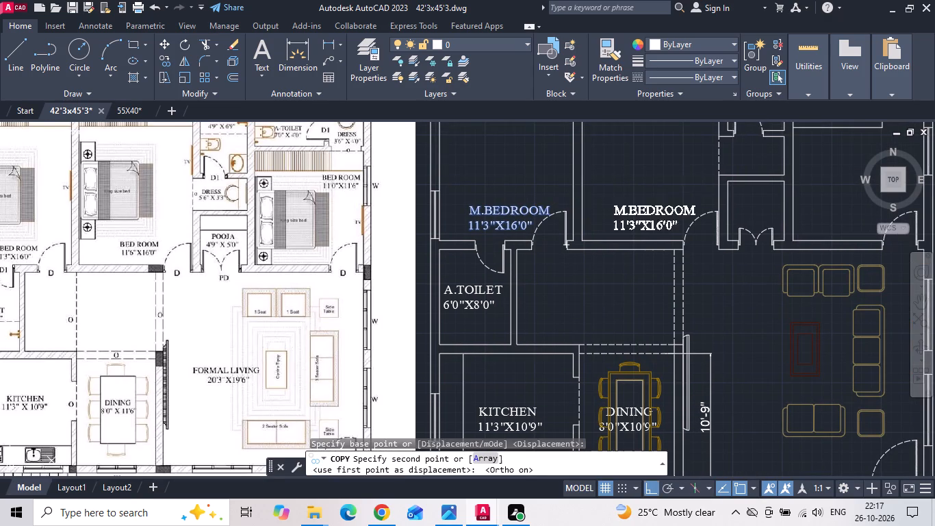
left_click(685, 197)
key("Escape")
Move both M.BEDROOM labels together slightly north, away from the bedrooms' south wall.
left_click(525, 212)
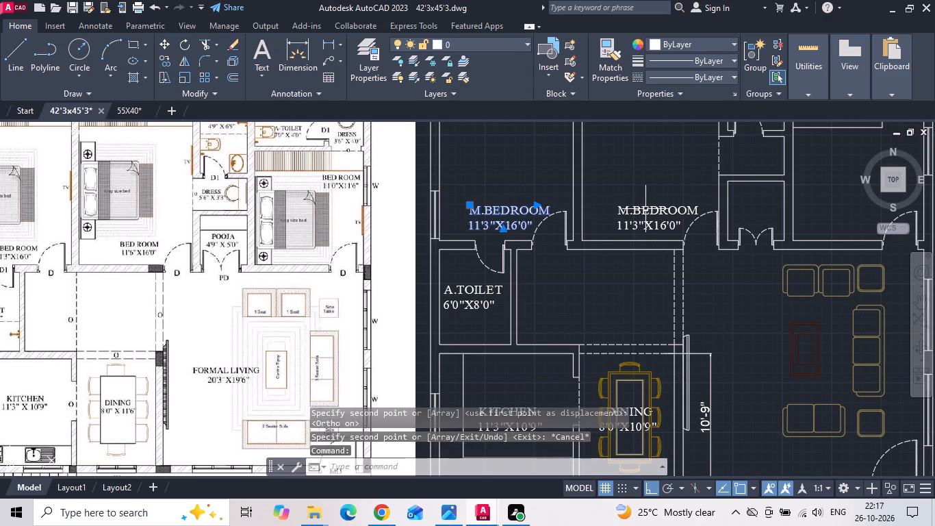
left_click(645, 209)
right_click(645, 209)
left_click(667, 268)
left_click(611, 299)
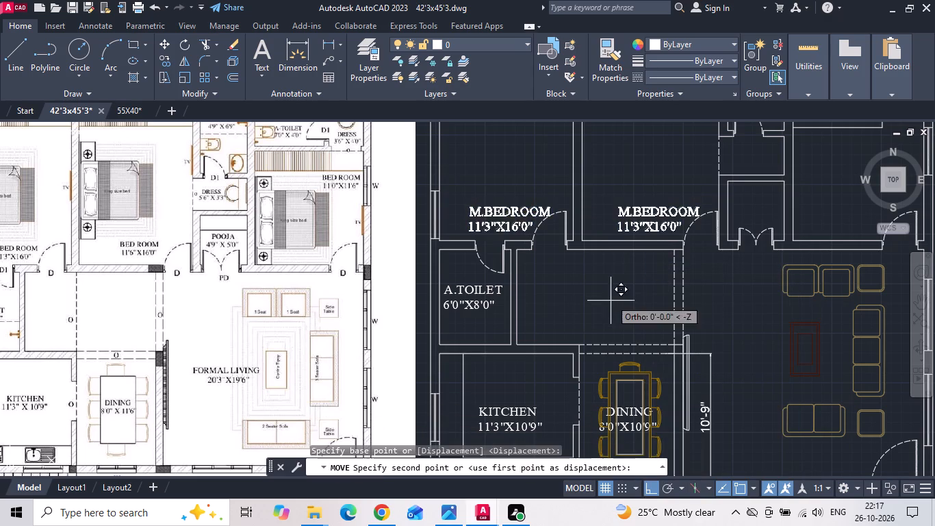
left_click(605, 284)
Edit the middle bedroom's label to read BEDROOM with the size 11'6"X16'0".
double_click(627, 203)
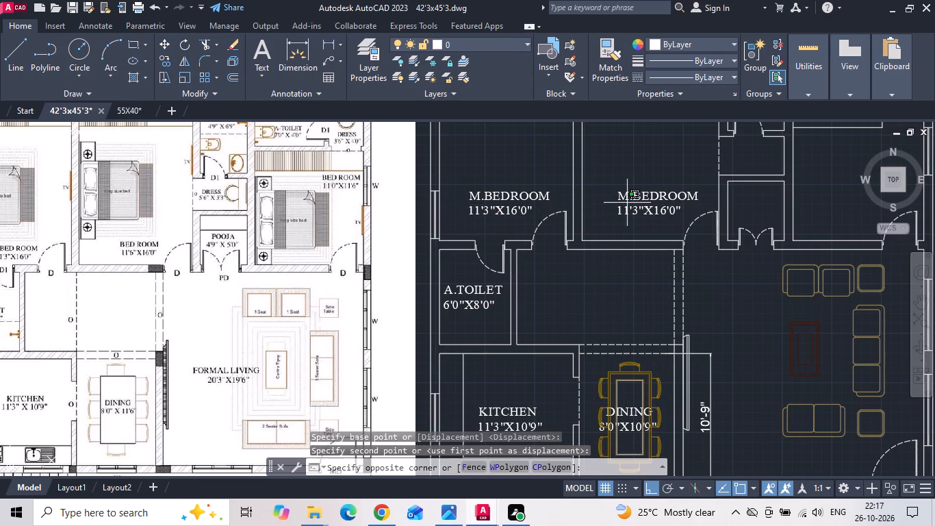
scroll(630, 201, "up", 2)
left_click(633, 200)
double_click(633, 195)
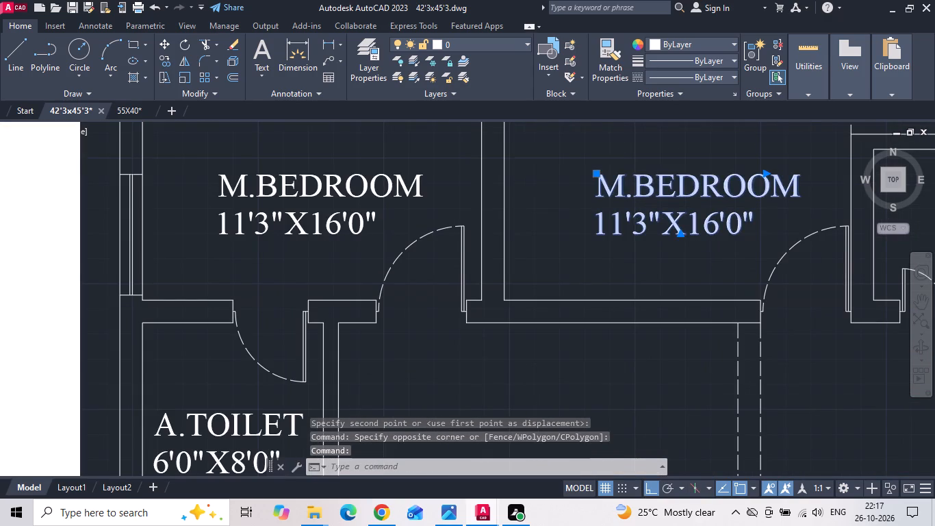
left_click_drag(634, 195, 559, 207)
key("BackSpace")
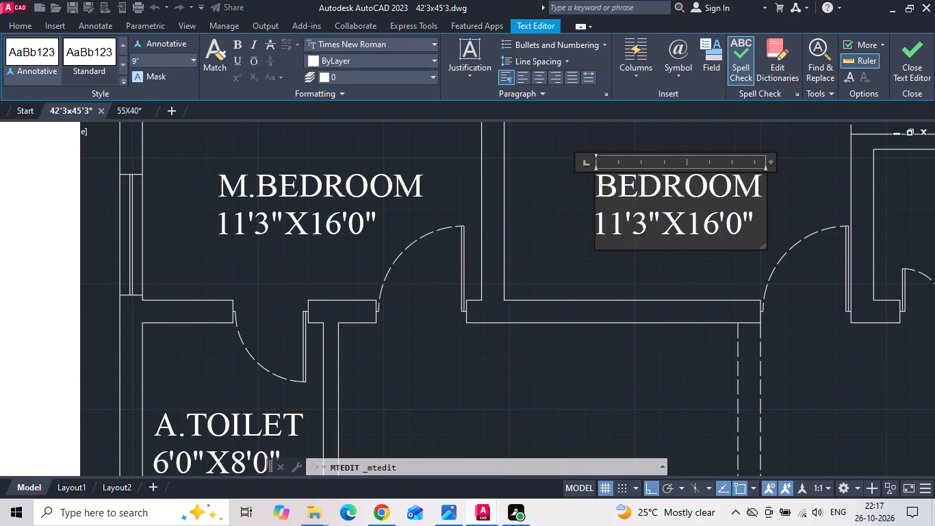
left_click(642, 235)
key("BackSpace")
key("6")
scroll(621, 254, "down", 3)
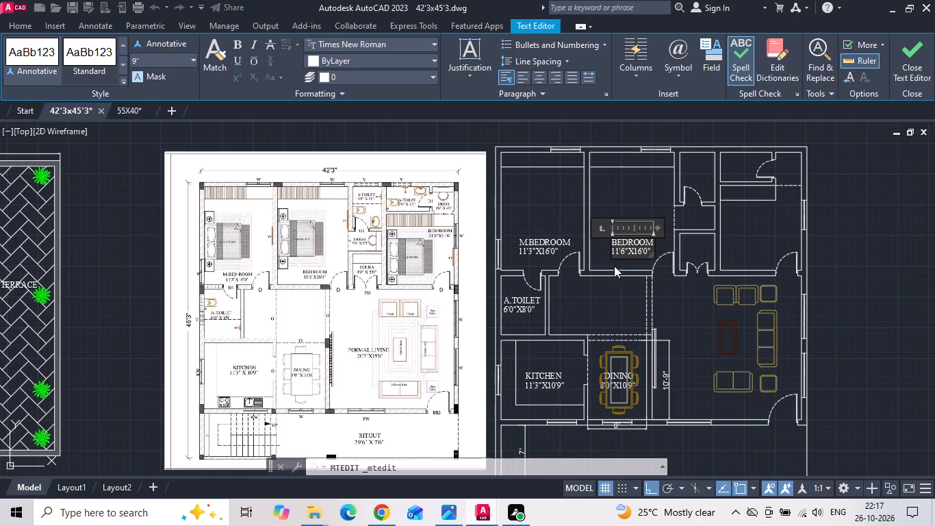
left_click(615, 293)
Copy the middle bedroom's BEDROOM label straight east into the eastern bedroom with ortho on.
scroll(644, 231, "up", 1)
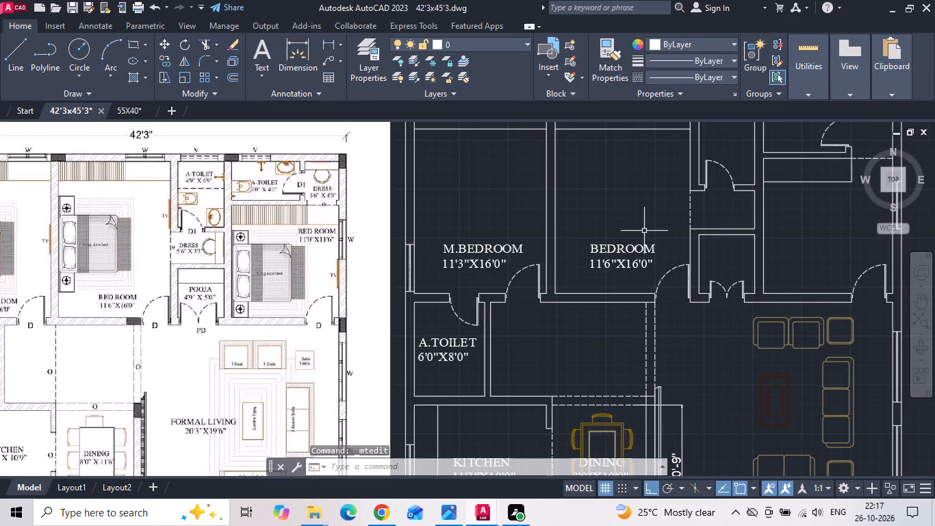
left_click(608, 256)
left_click(602, 236)
right_click(602, 236)
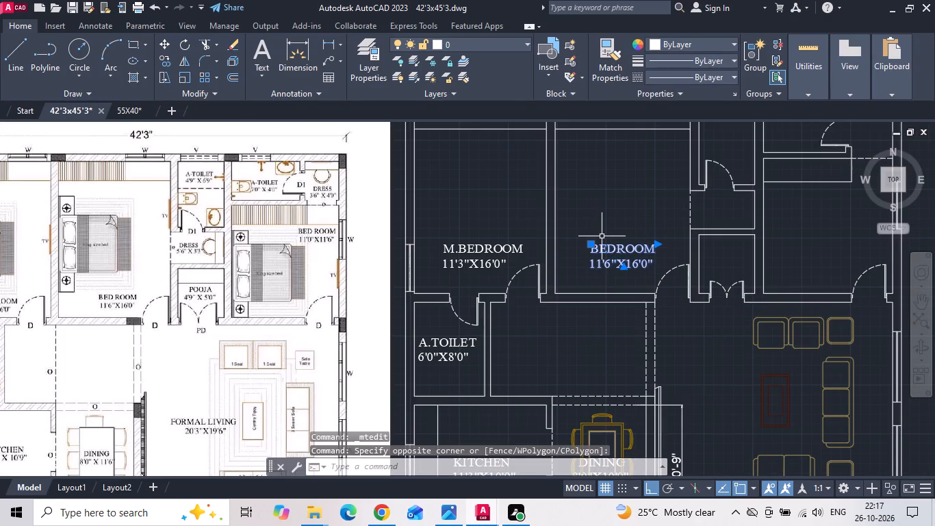
left_click(650, 266)
left_click(624, 258)
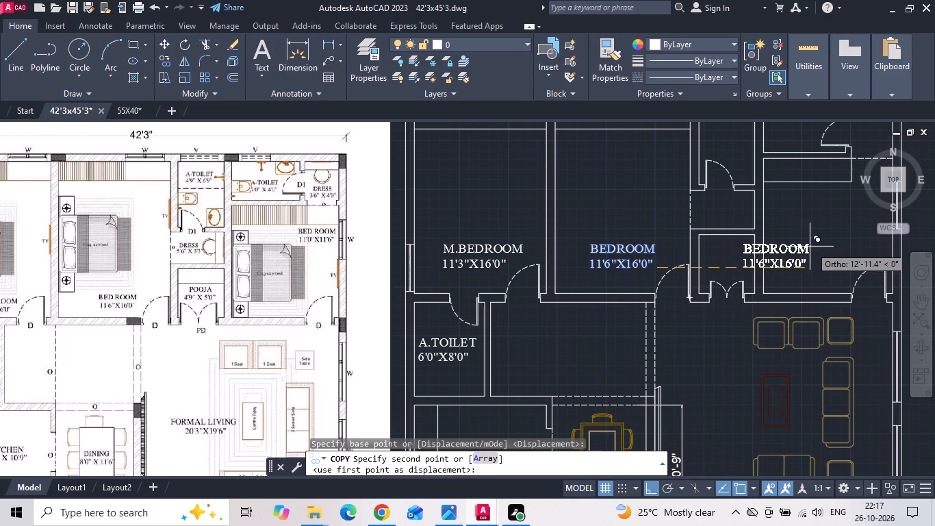
middle_click_drag(841, 249, 708, 254)
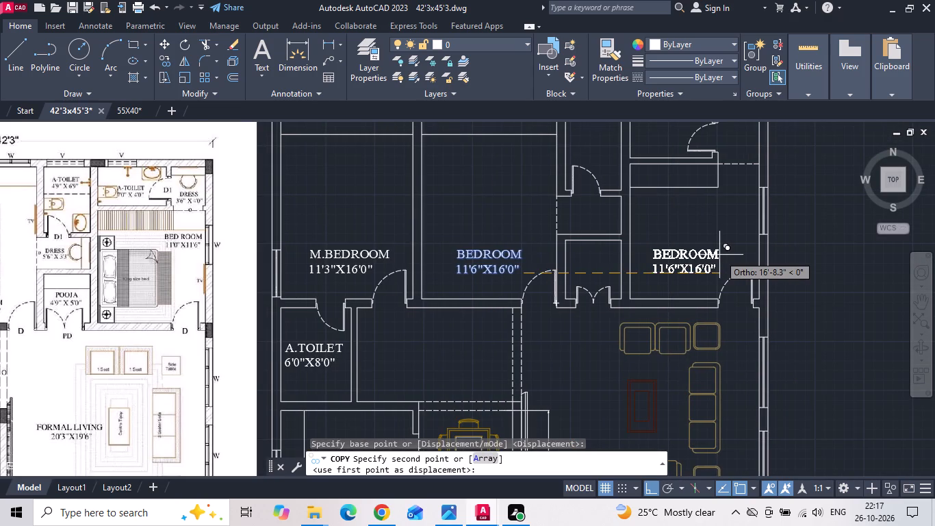
left_click(723, 255)
key("Escape")
Change the size in the eastern bedroom's label to 11'0"X11'6".
scroll(715, 262, "up", 1)
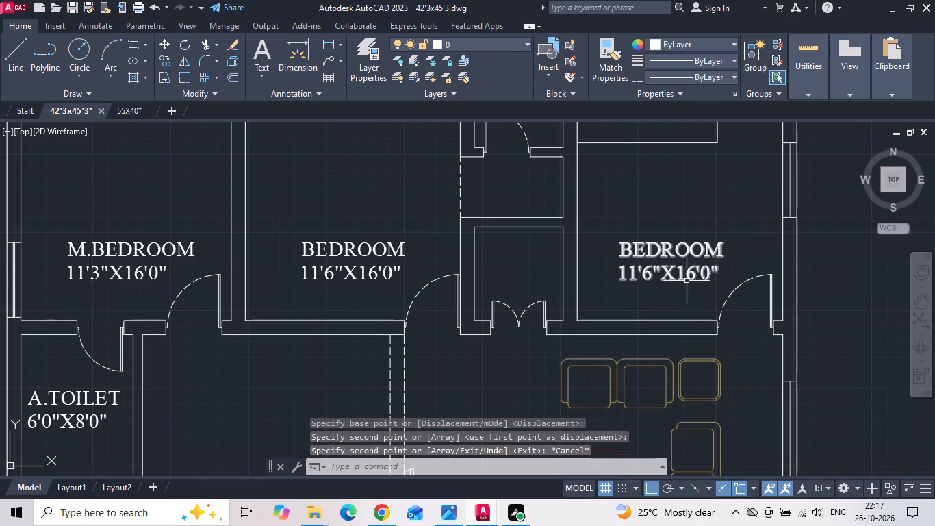
double_click(694, 279)
key("BackSpace")
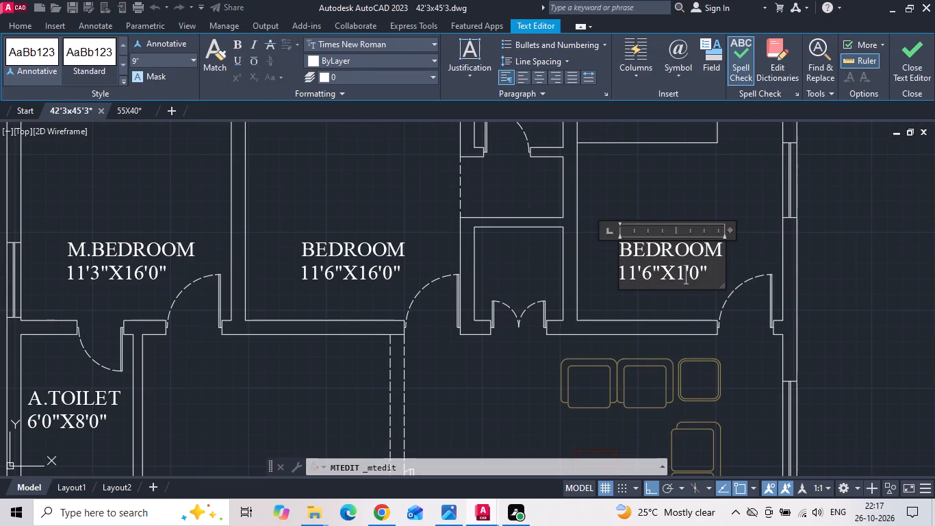
key("1")
left_click(710, 273)
key("BackSpace")
key("6")
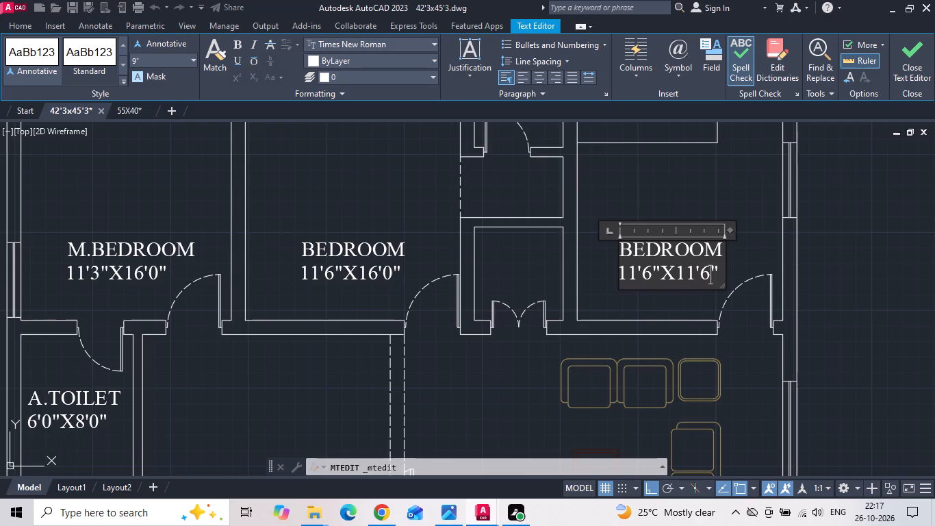
scroll(710, 273, "down", 1)
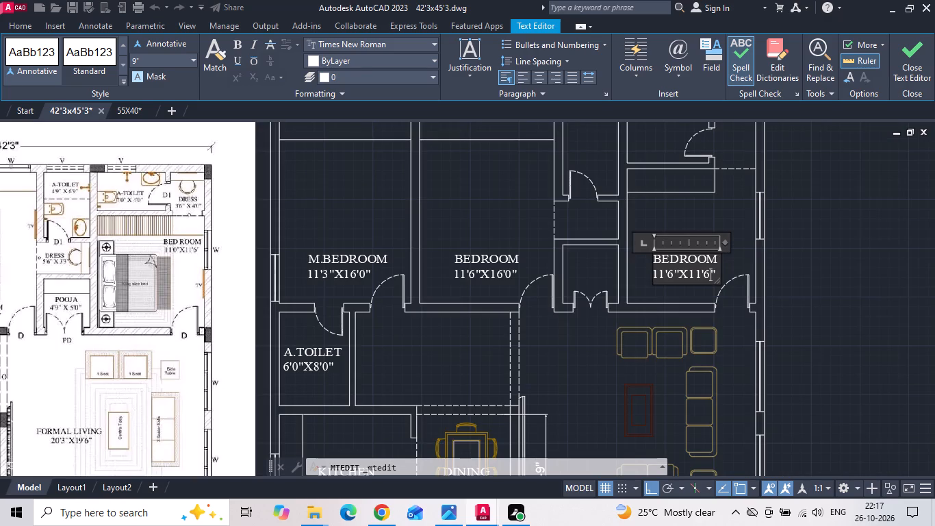
scroll(690, 281, "up", 1)
left_click(660, 262)
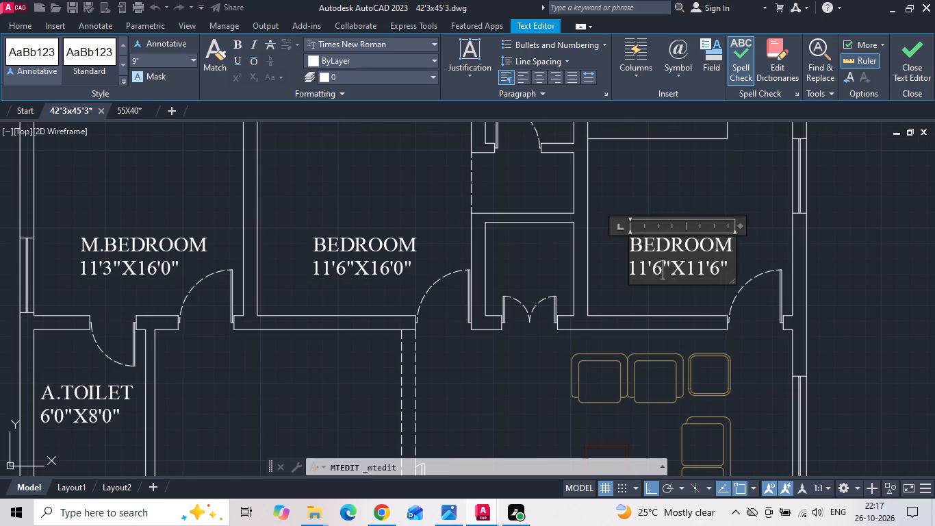
key("BackSpace")
key("0")
left_click(702, 190)
Set the text height of the whole A.TOILET label below the master bedroom to 7".
scroll(719, 266, "down", 2)
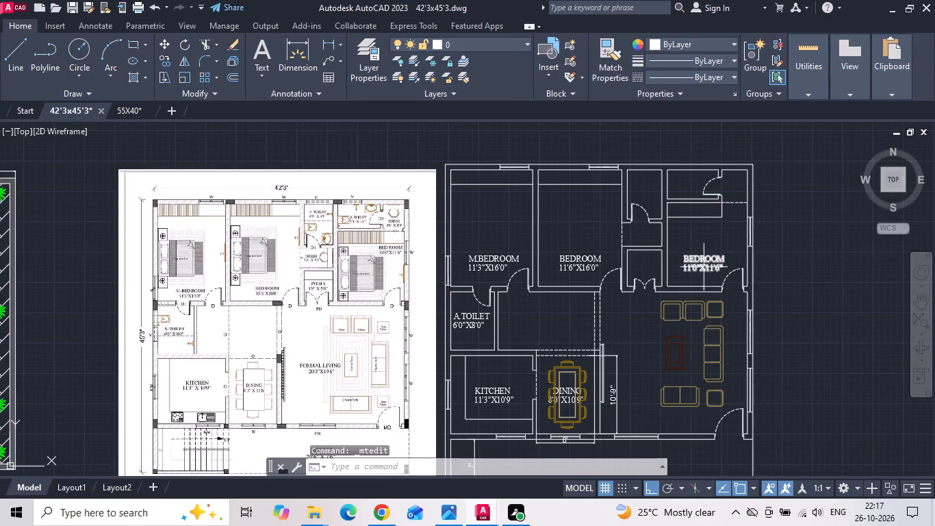
double_click(470, 318)
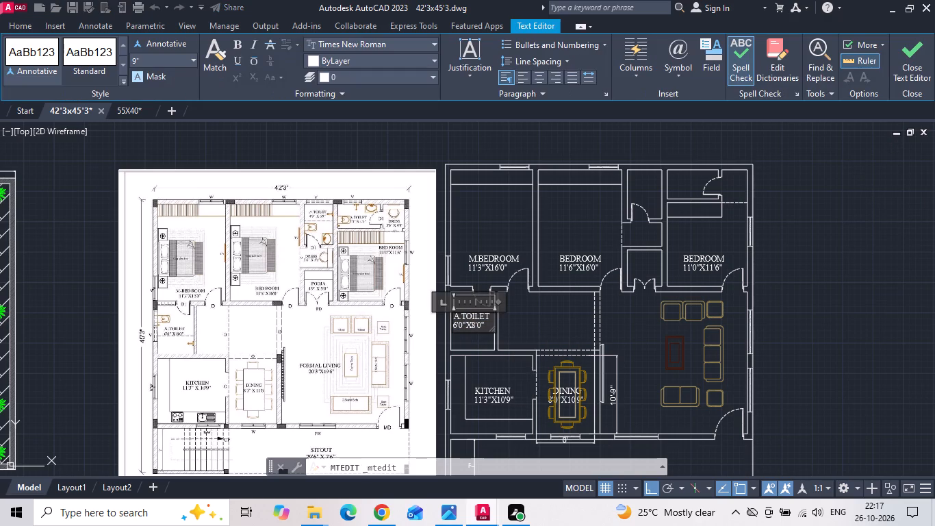
key("ctrl+a")
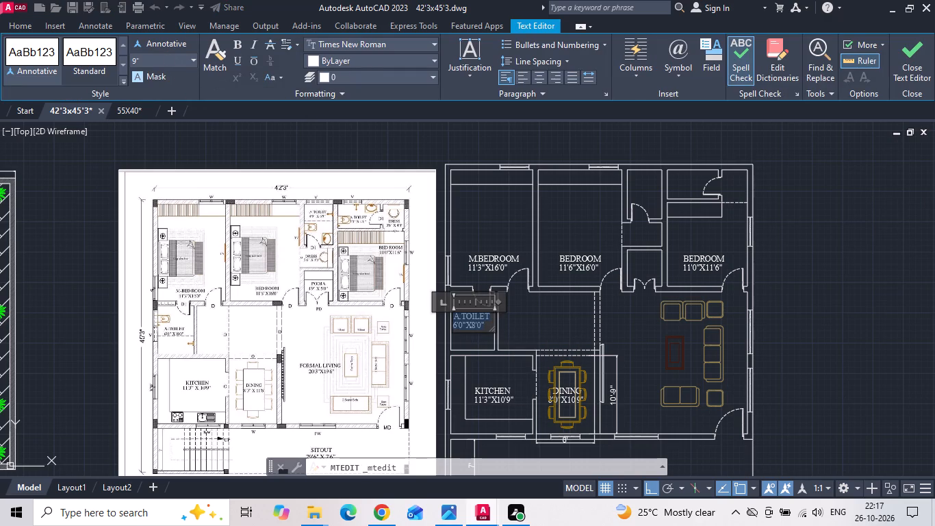
left_click(166, 62)
key("BackSpace")
type("7\"")
key("Return")
left_click(489, 223)
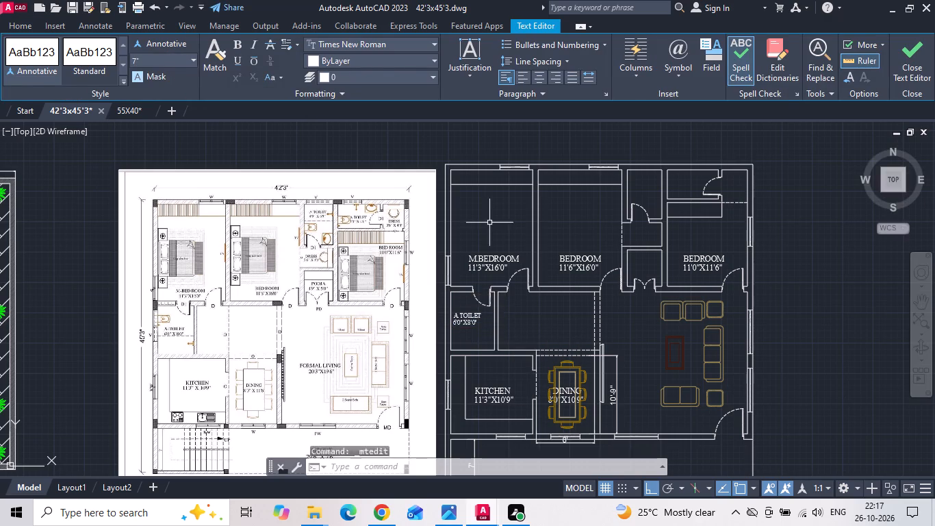
Move the A.TOILET label about 1'-0" east within its room.
scroll(501, 324, "up", 2)
left_click(450, 310)
right_click(448, 309)
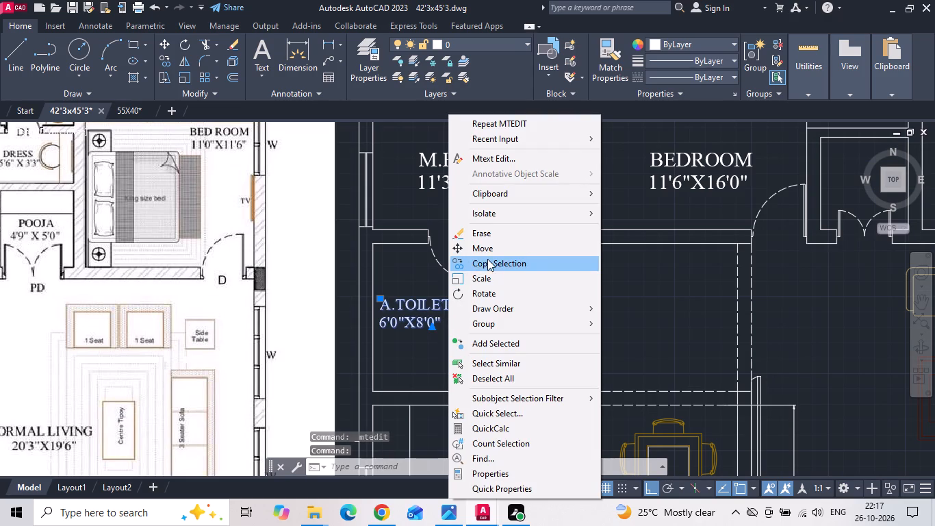
left_click(492, 252)
left_click_drag(555, 309, 579, 309)
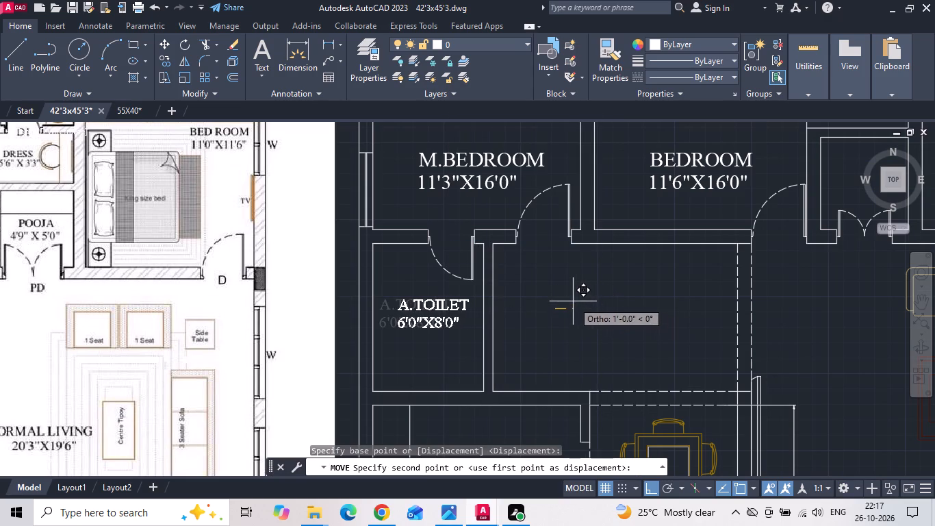
left_click(573, 301)
Copy the A.TOILET label with ortho off into the narrow toilet northeast of the middle bedroom, above its door.
left_click(431, 314)
left_click(418, 286)
right_click(418, 286)
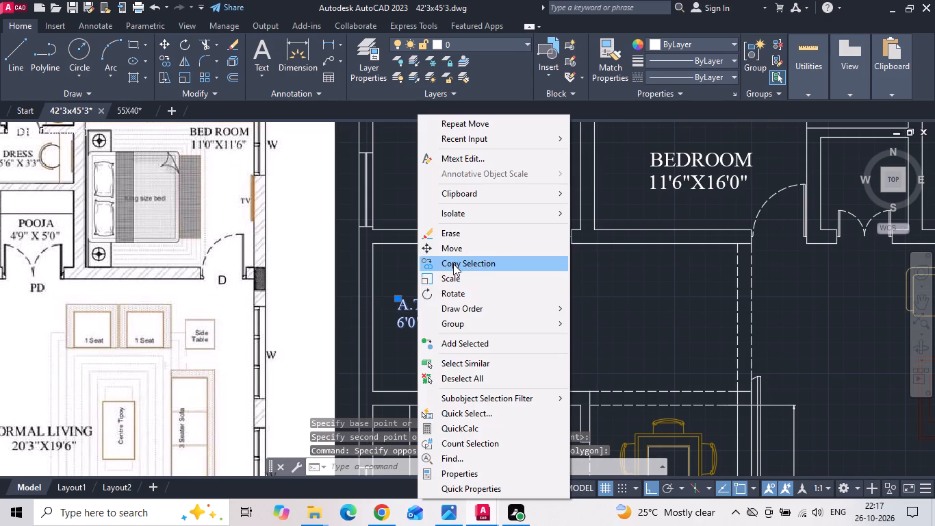
left_click(453, 264)
left_click(435, 305)
left_click(656, 487)
scroll(498, 387, "down", 1)
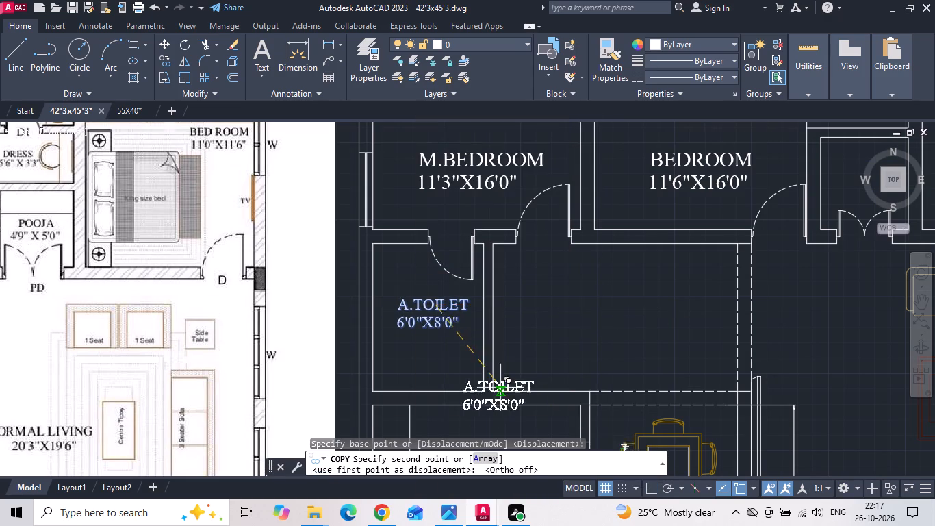
middle_click_drag(641, 220, 506, 292)
scroll(617, 195, "up", 3)
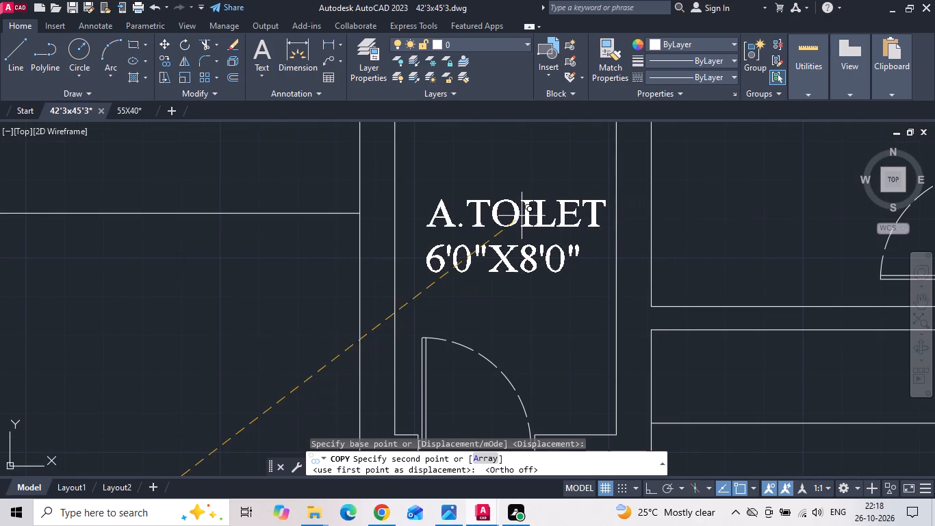
left_click(522, 210)
scroll(518, 208, "down", 1)
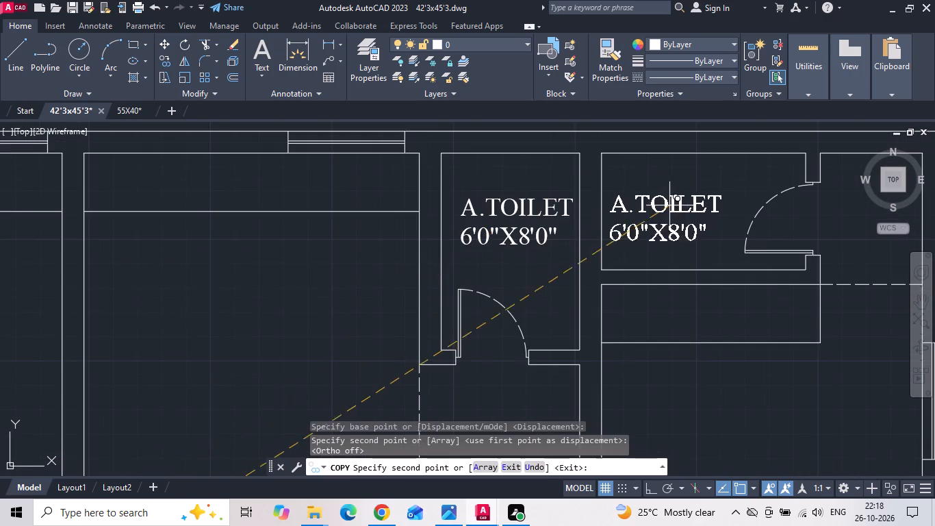
key("Escape")
Copy the new A.TOILET label straight east with ortho on into the eastern bedroom's toilet.
left_click(556, 201)
right_click(556, 201)
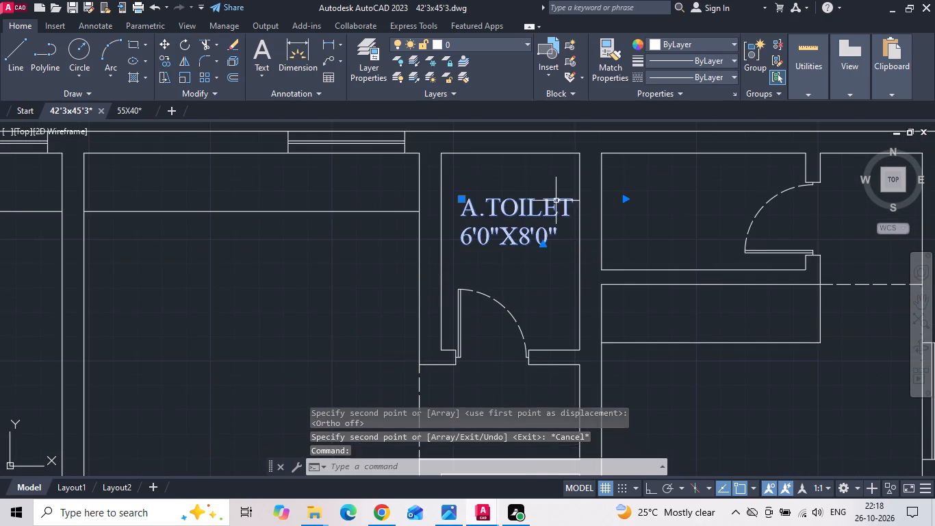
left_click(584, 257)
key("F8")
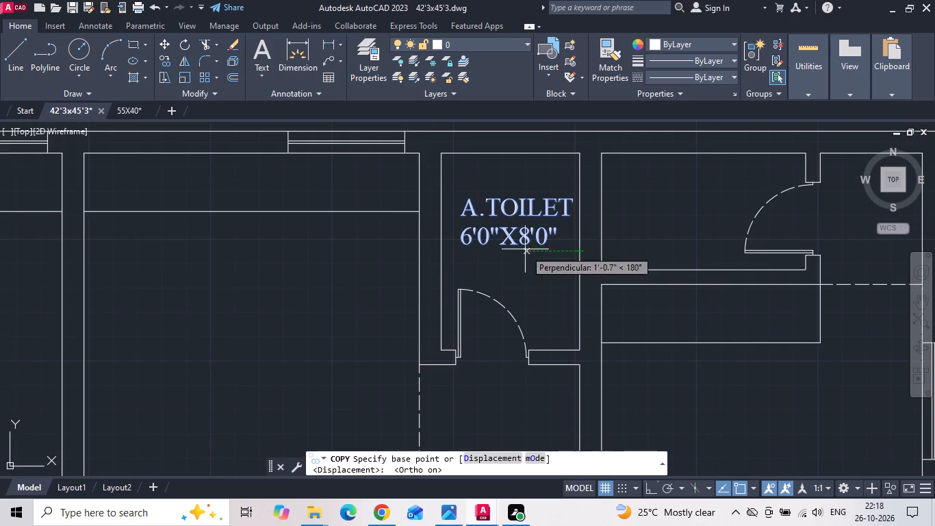
left_click(507, 227)
left_click(632, 216)
key("Escape")
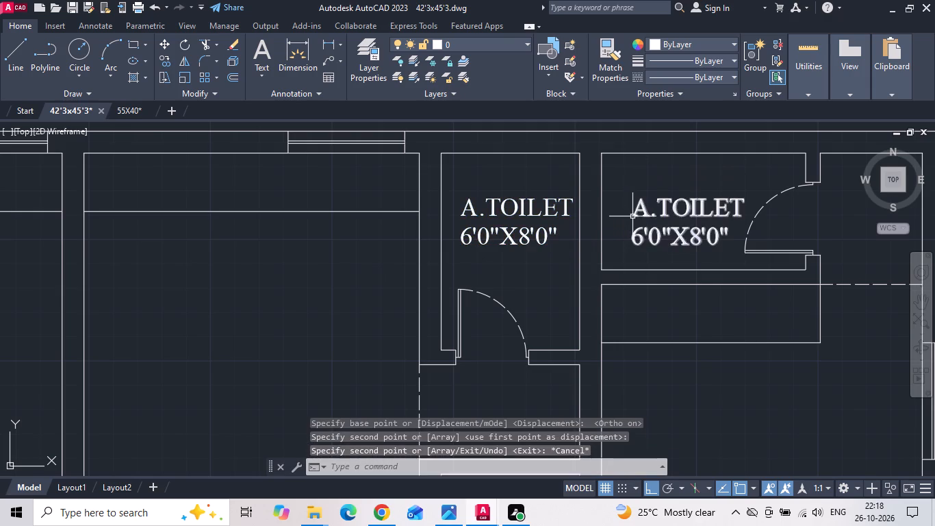
Change the size in the middle bedroom's A.TOILET label to 4'9"X6'9", matching the reference plan.
scroll(626, 208, "down", 2)
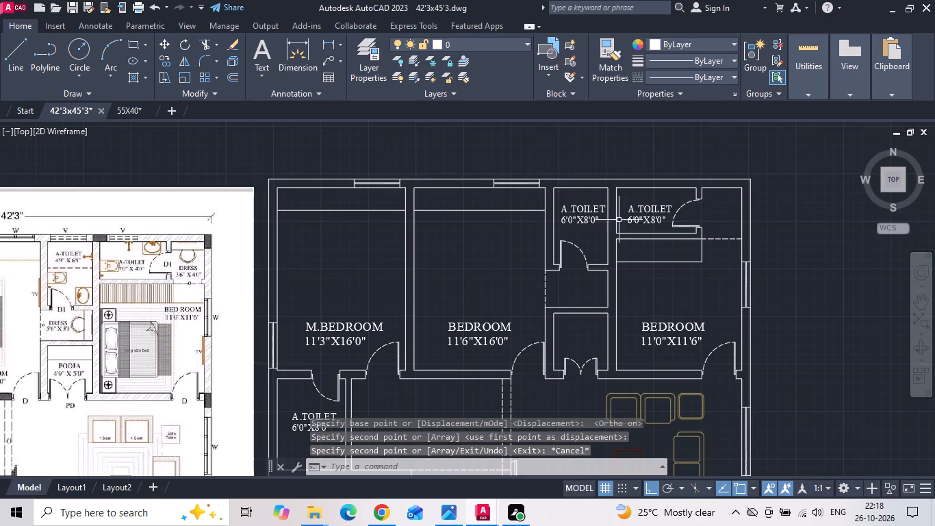
scroll(624, 218, "up", 2)
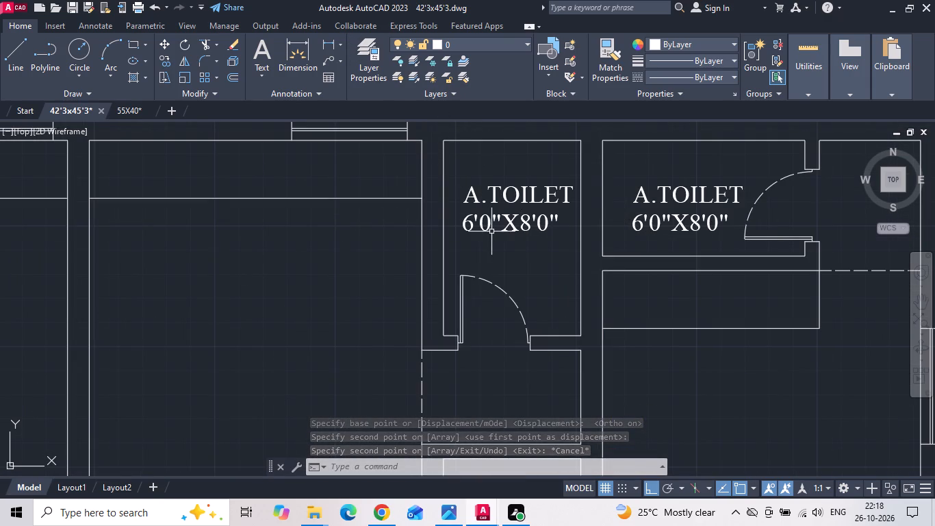
double_click(490, 229)
key("BackSpace")
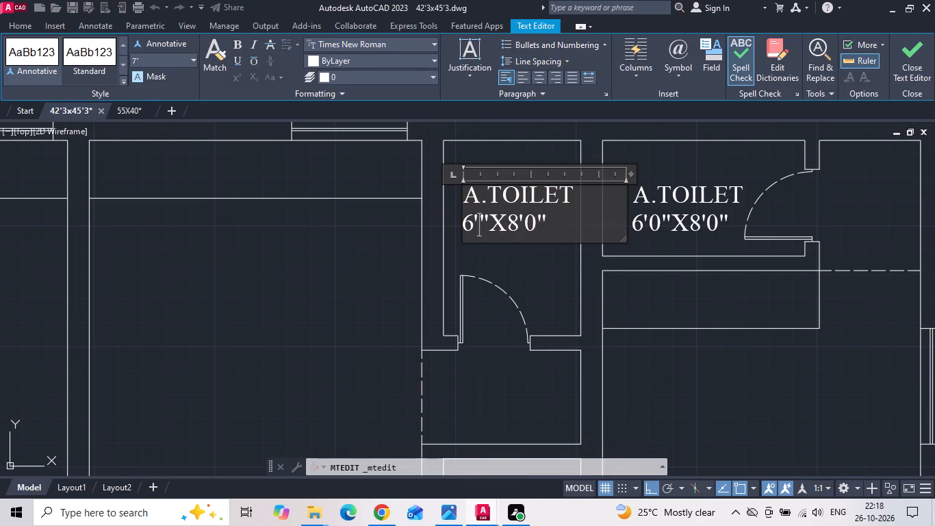
key("9")
left_click(473, 221)
key("BackSpace")
key("4")
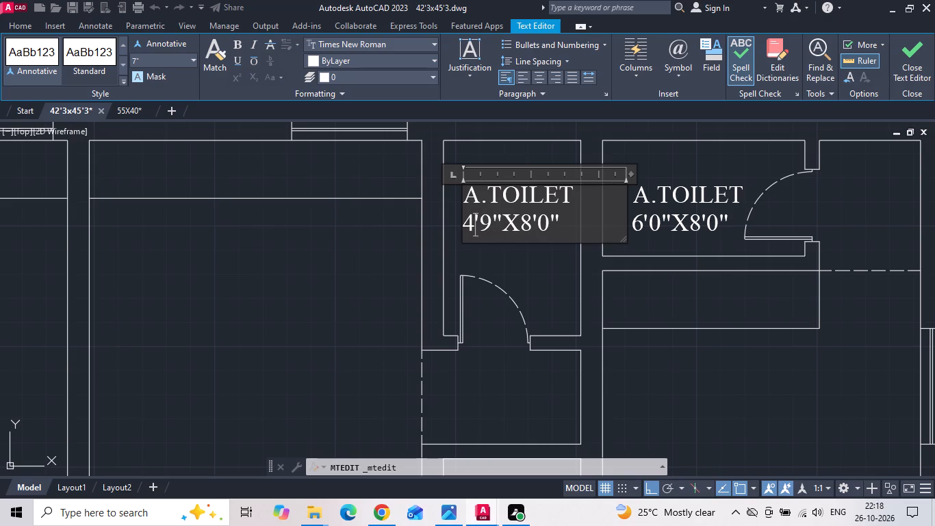
left_click(533, 233)
key("BackSpace")
key("6")
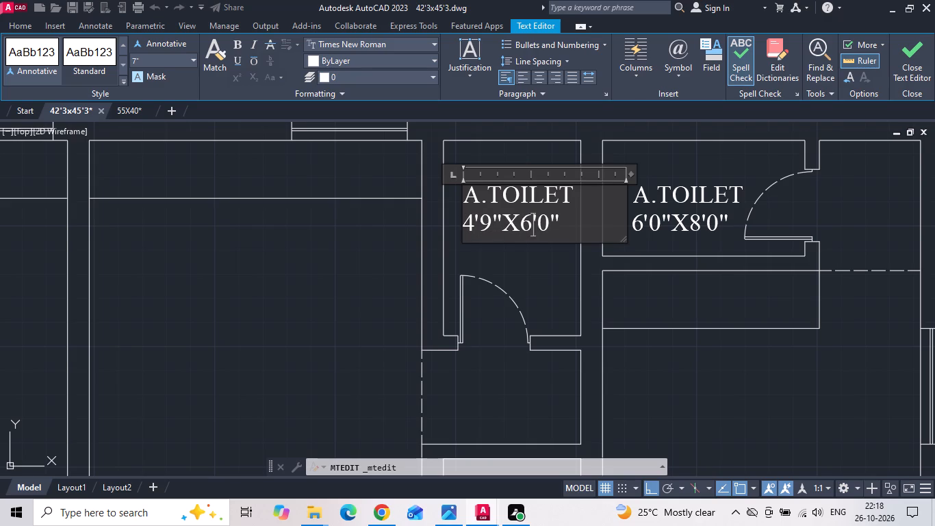
left_click(549, 225)
key("BackSpace")
key("9")
left_click(533, 243)
scroll(569, 267, "down", 1)
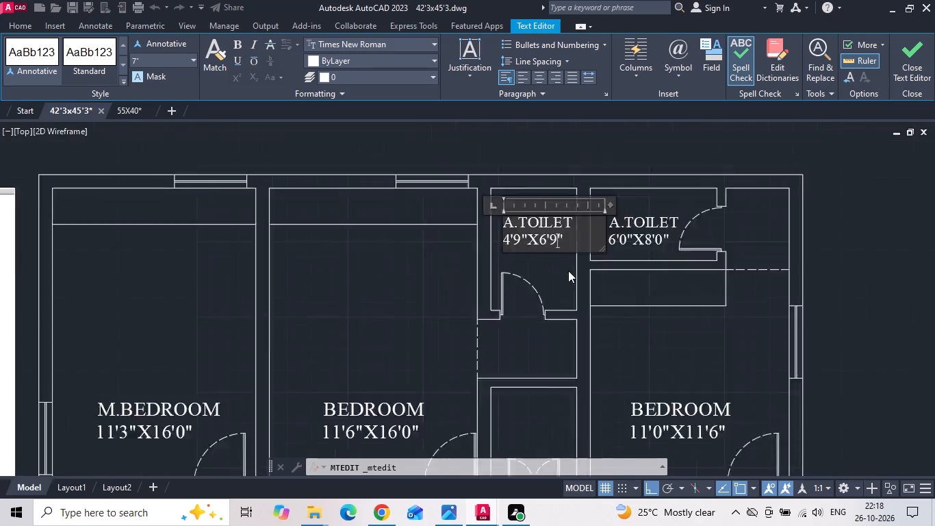
scroll(568, 271, "down", 2)
scroll(232, 310, "up", 2)
left_click(549, 268)
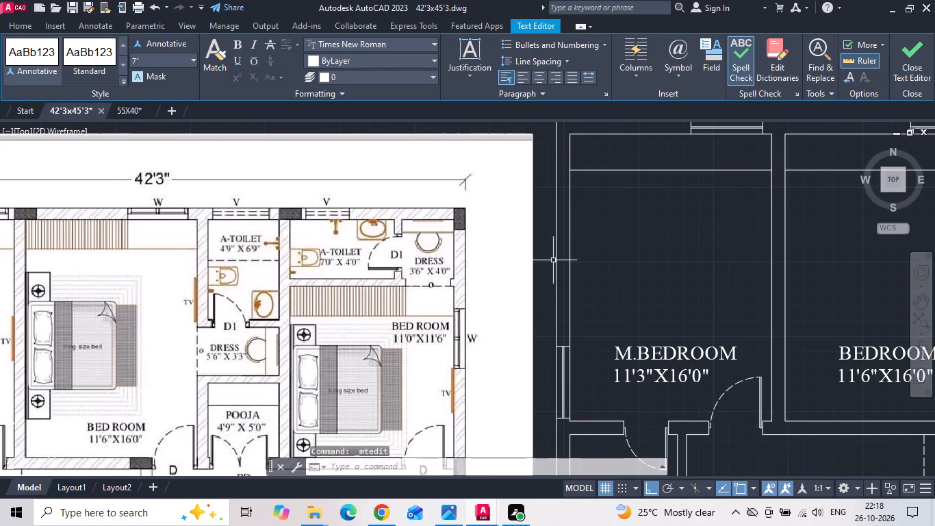
Change the size in the eastern bedroom's A.TOILET label to 7'0"X4'0".
middle_click_drag(622, 247, 144, 245)
scroll(671, 193, "up", 2)
double_click(701, 171)
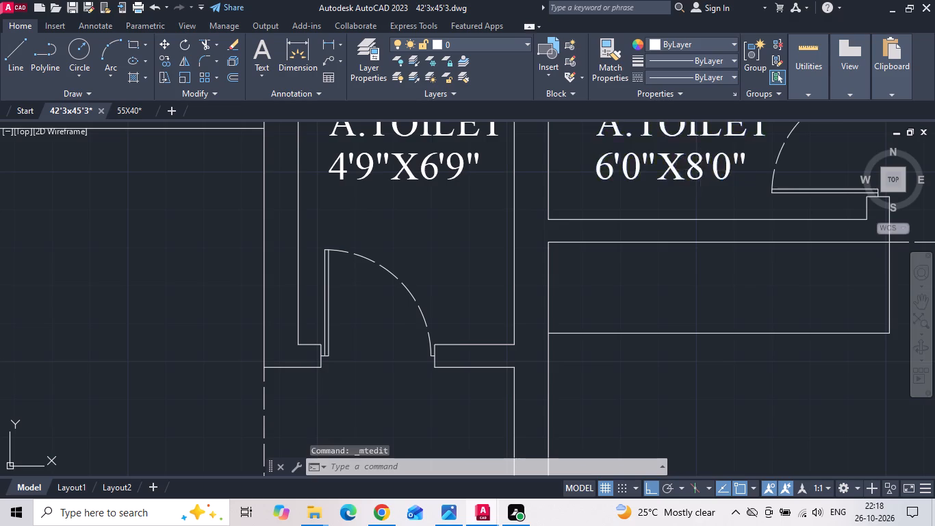
key("BackSpace")
key("4")
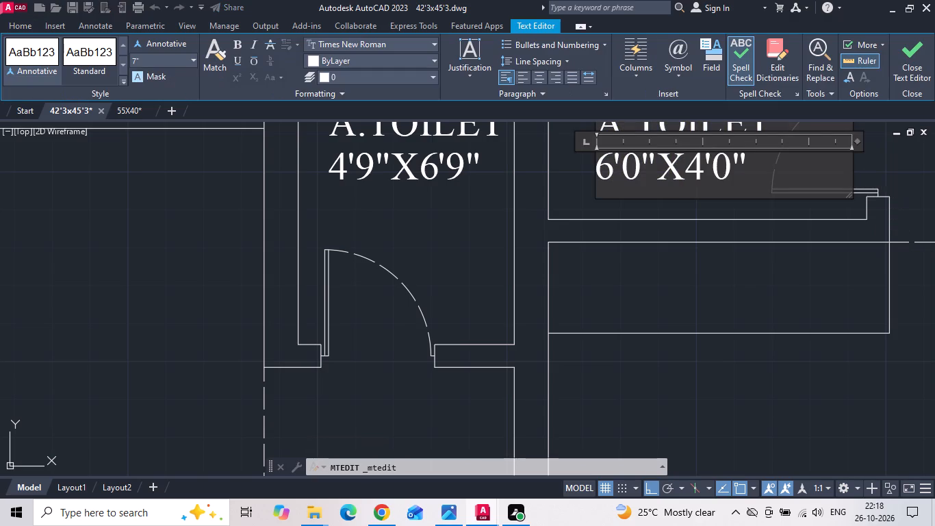
left_click(614, 177)
key("BackSpace")
key("7")
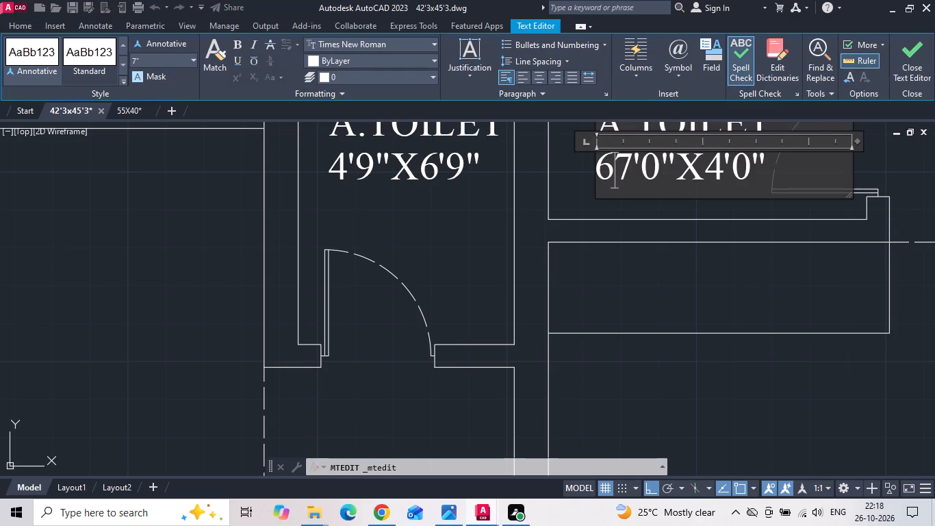
left_click(614, 177)
key("BackSpace")
scroll(600, 190, "down", 2)
left_click(512, 210)
Copy the narrow toilet's A.TOILET label about 6'6" straight south into the space below its door.
left_click(511, 192)
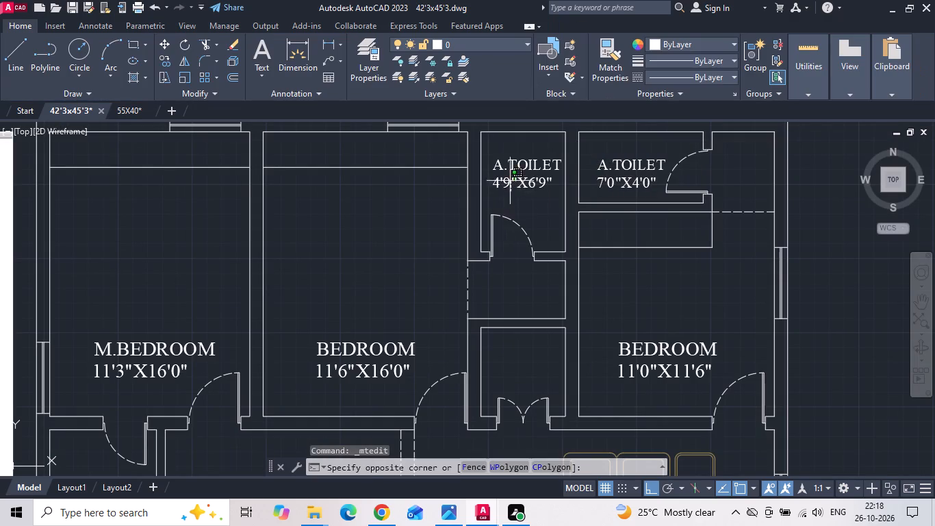
left_click(507, 172)
right_click(507, 171)
left_click(542, 257)
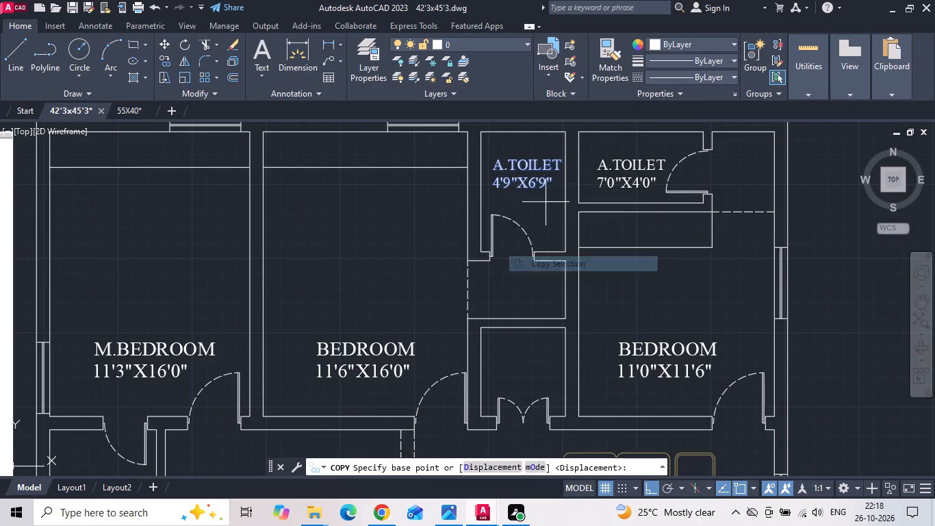
left_click_drag(537, 179, 530, 193)
scroll(527, 275, "up", 2)
left_click(501, 342)
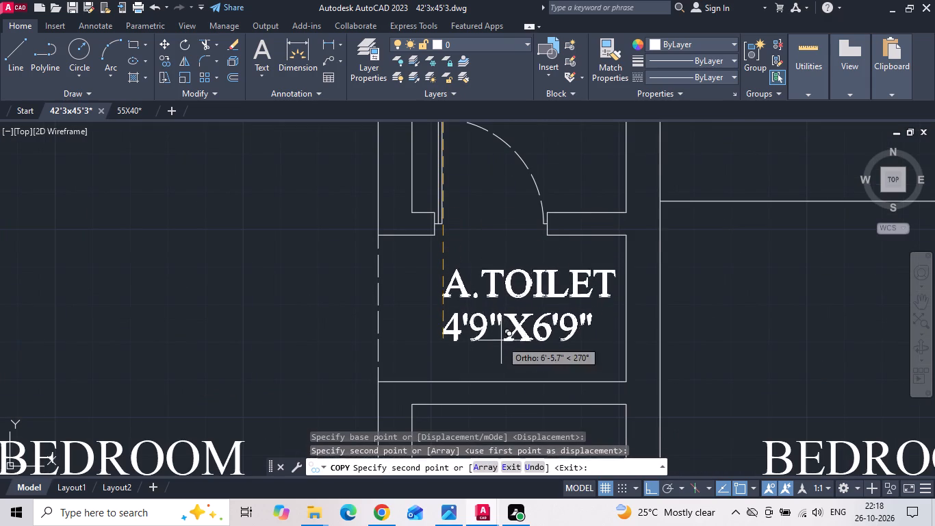
key("Escape")
Replace the A.TOILET name in the label copied south of the narrow toilet with DRESS.
double_click(604, 290)
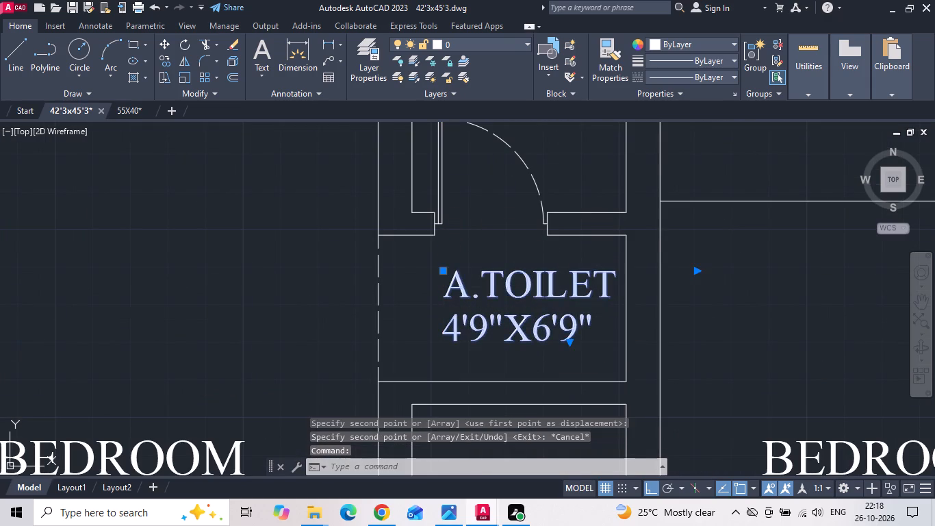
left_click_drag(612, 286, 389, 286)
key("BackSpace")
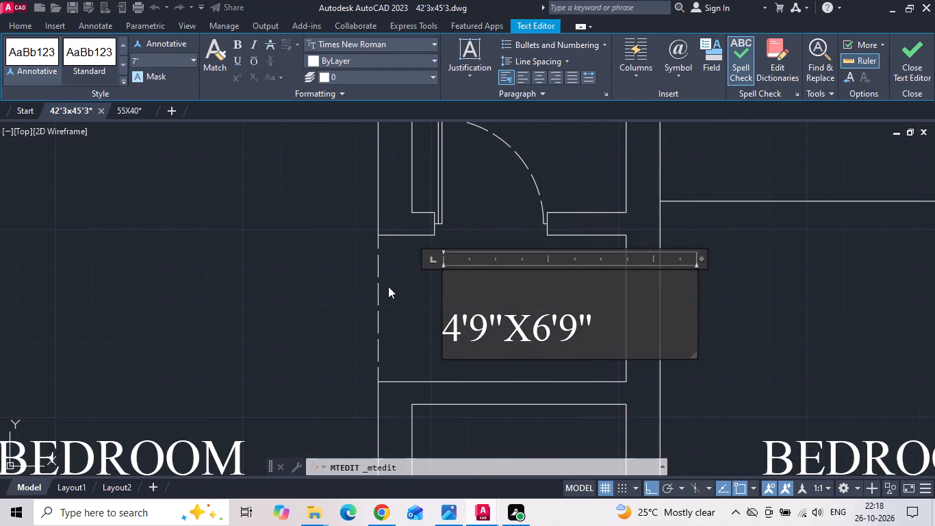
type("DRESS")
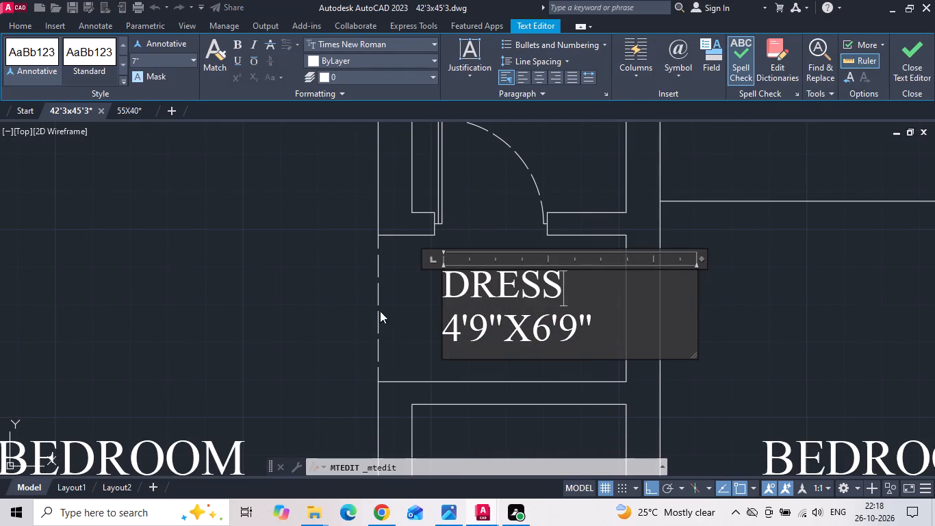
Change the size in the DRESS label to 5'6"X3'3", matching the reference plan.
scroll(537, 284, "down", 3)
scroll(44, 325, "up", 2)
scroll(176, 280, "down", 1)
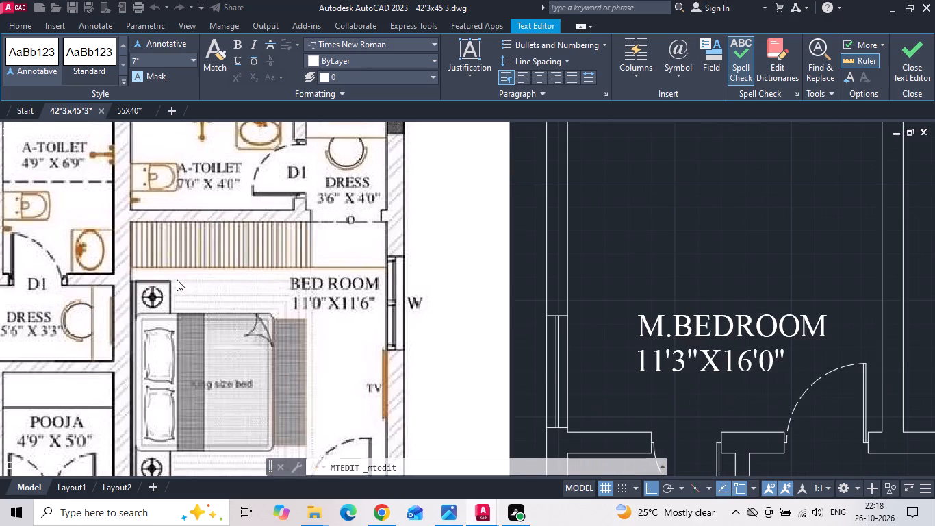
middle_click_drag(839, 275, 593, 275)
scroll(655, 257, "up", 2)
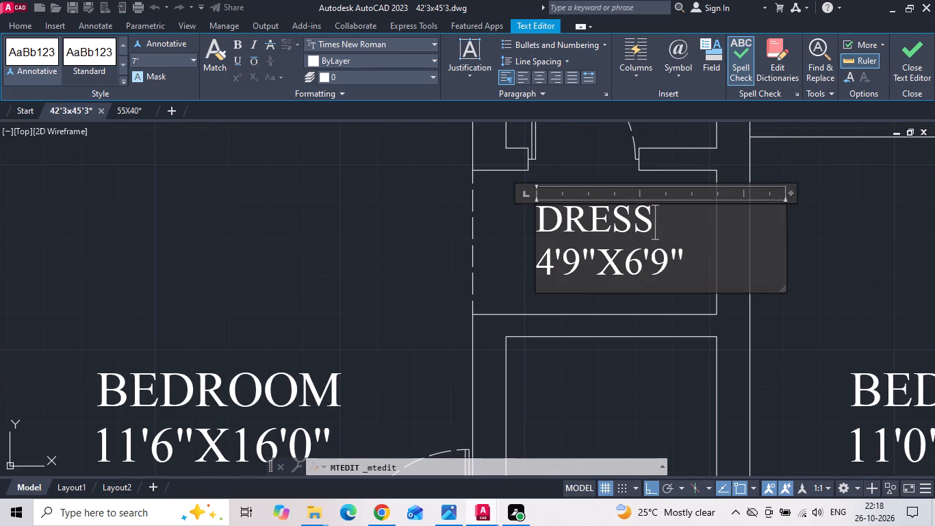
left_click(666, 265)
key("BackSpace")
key("3")
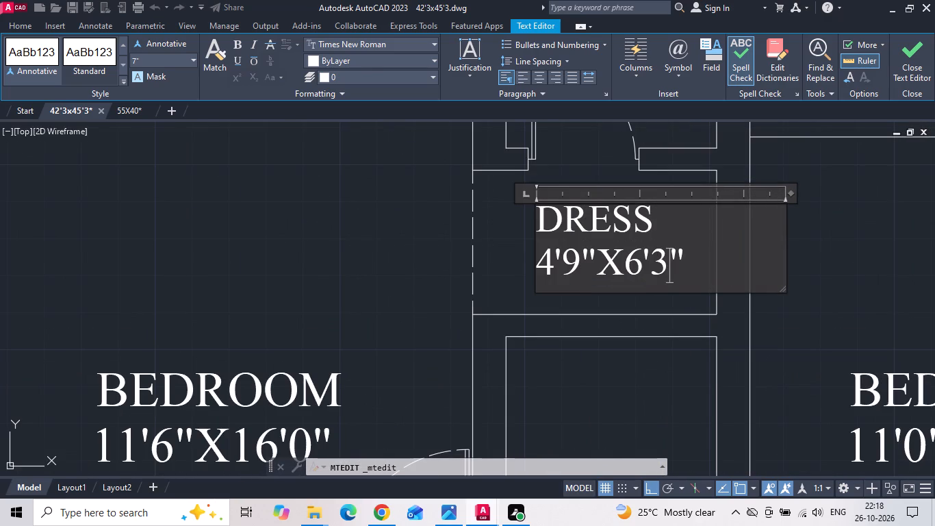
left_click(638, 262)
key("BackSpace")
key("3")
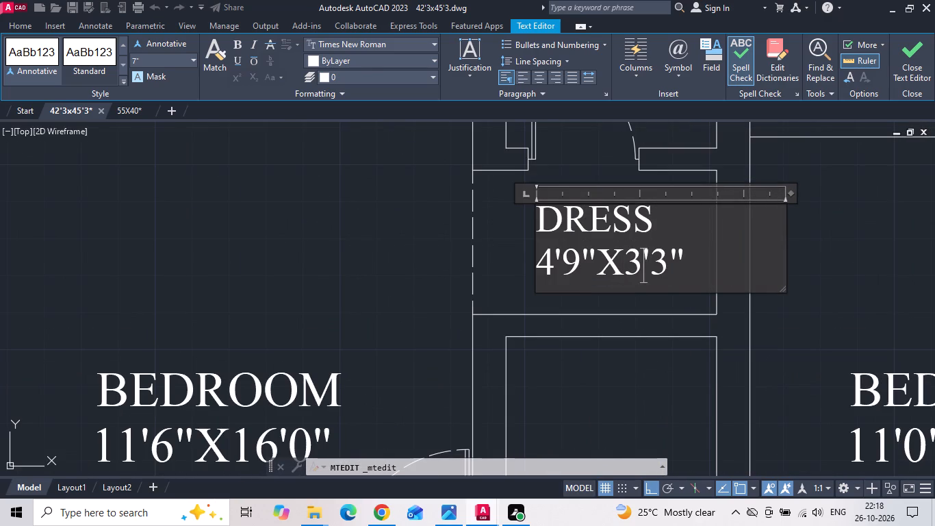
left_click(580, 268)
key("BackSpace")
key("6")
left_click(556, 266)
key("BackSpace")
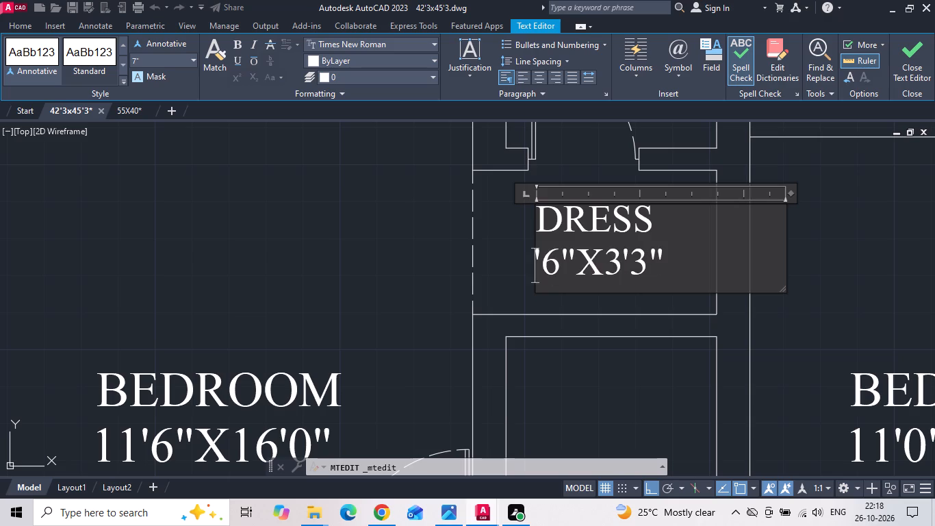
key("5")
scroll(565, 261, "down", 4)
scroll(251, 306, "up", 3)
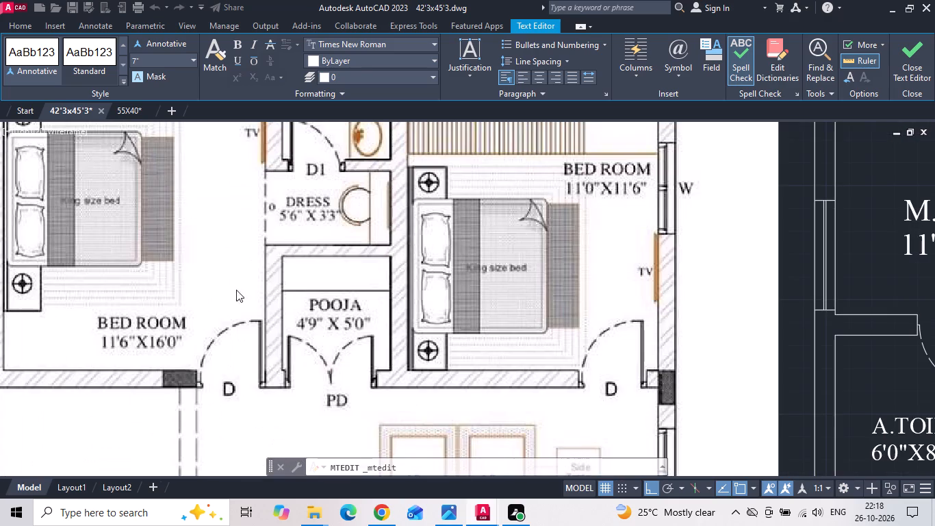
scroll(207, 234, "down", 2)
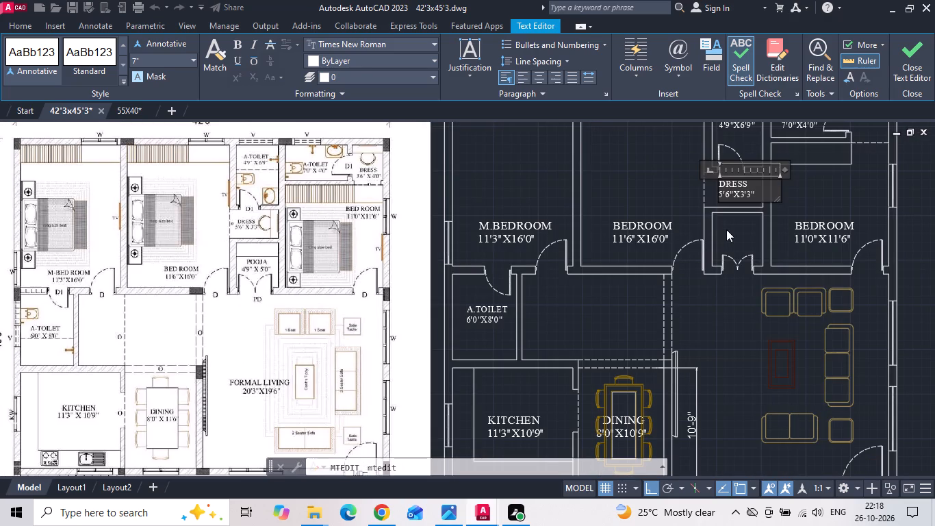
left_click(726, 229)
Copy the DRESS label straight south into the small double-door room below the dressing area.
left_click(737, 188)
right_click(737, 188)
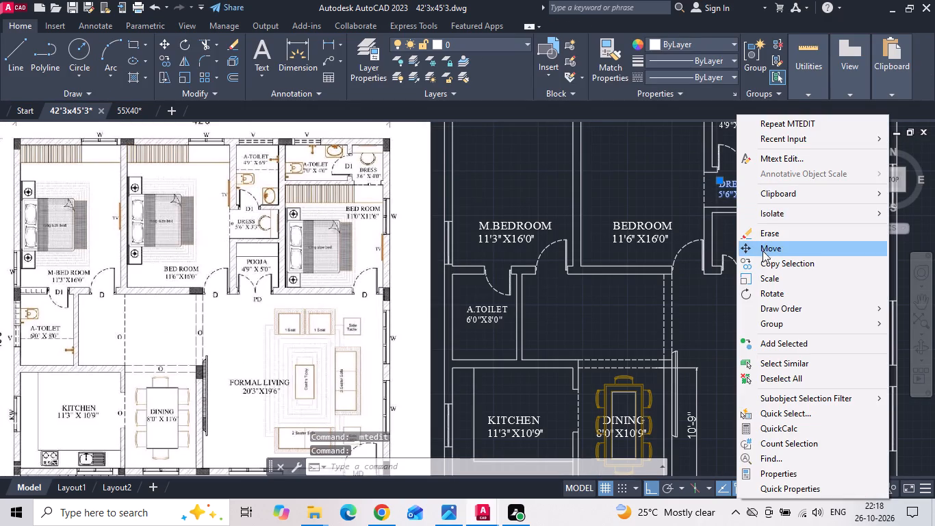
left_click(767, 265)
scroll(747, 227, "up", 1)
left_click(733, 163)
scroll(732, 203, "up", 2)
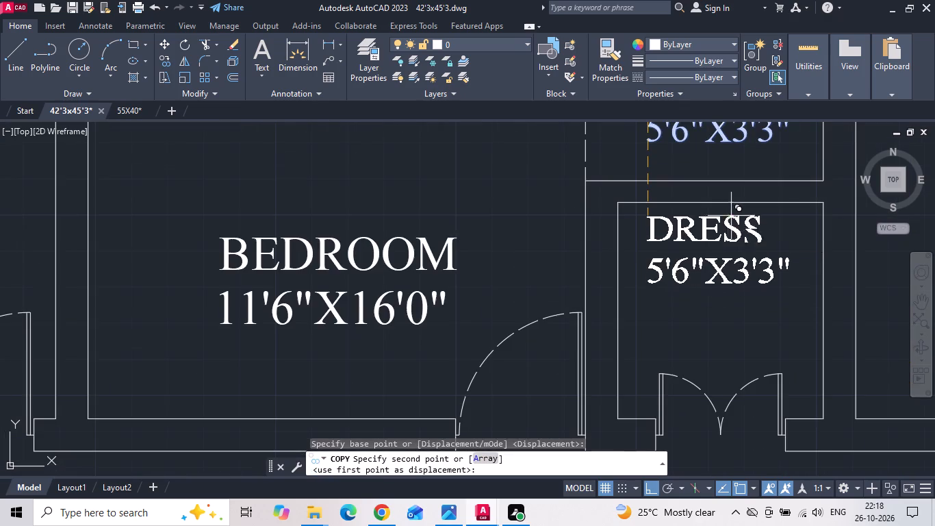
left_click(724, 245)
key("Escape")
Replace the DRESS name in the double-door room's label with POOJA.
double_click(733, 254)
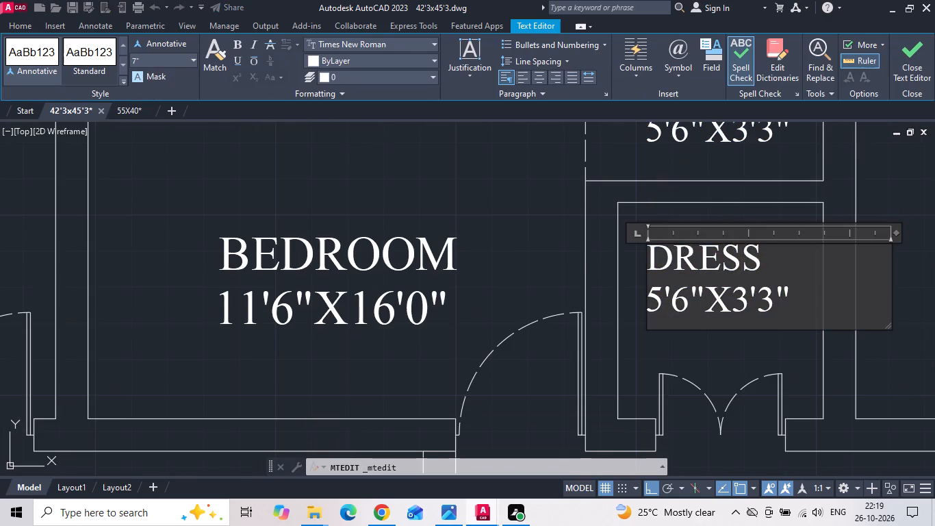
left_click_drag(769, 257, 589, 258)
key("BackSpace")
key("o")
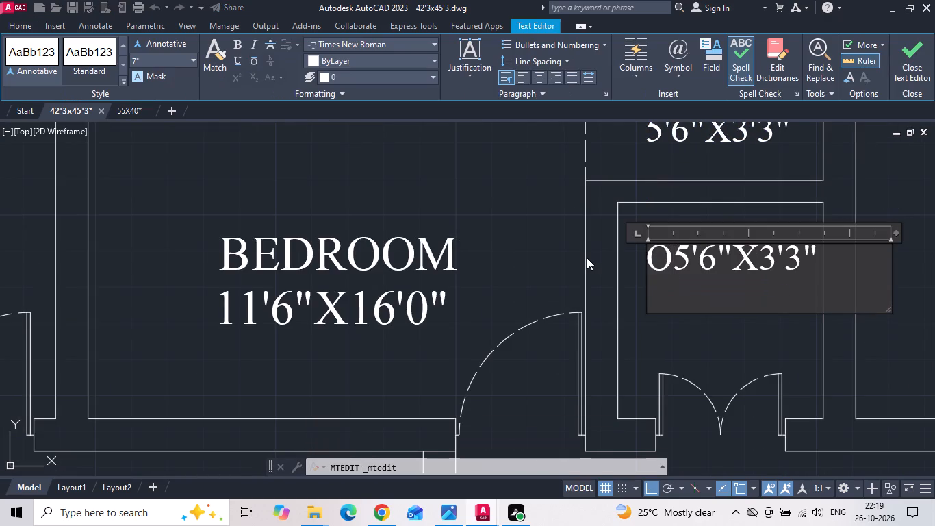
key("BackSpace")
type("POOJ")
key("a")
key("Return")
Change the size in the POOJA label to 5'6"X5'0".
scroll(583, 258, "down", 2)
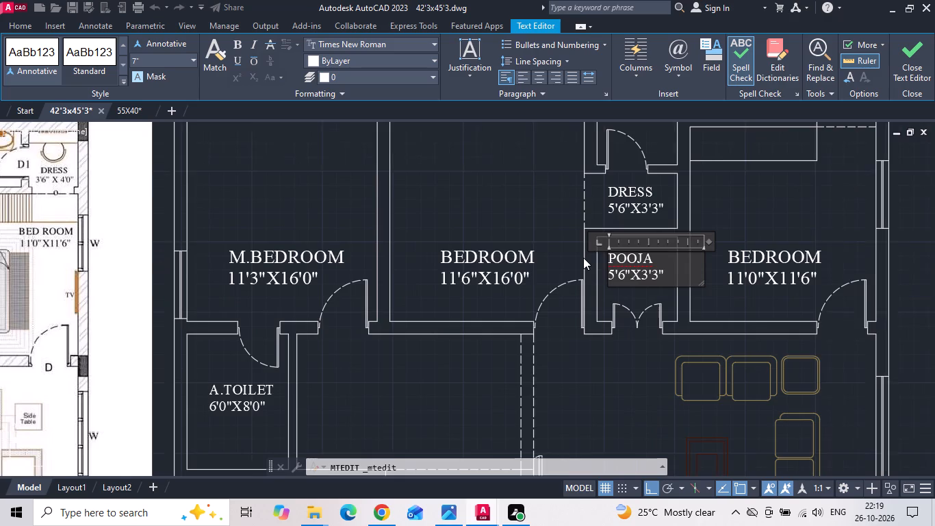
scroll(583, 258, "down", 1)
scroll(566, 261, "up", 3)
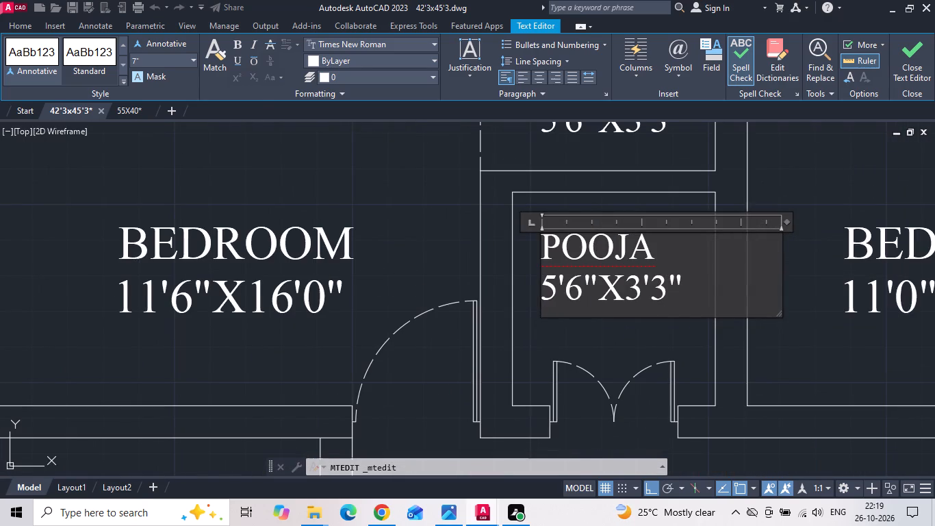
left_click(647, 290)
left_click(641, 282)
key("BackSpace")
key("5")
left_click(665, 289)
key("BackSpace")
key("0")
scroll(551, 314, "down", 1)
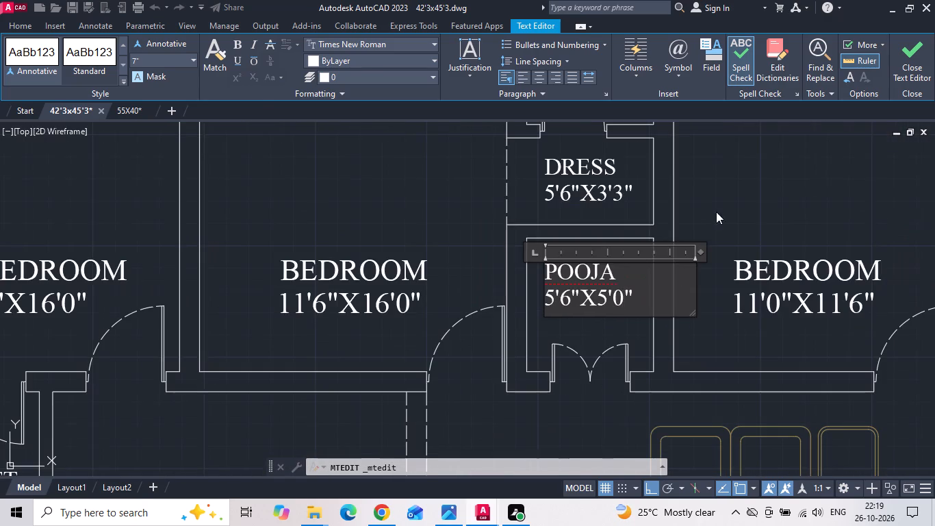
left_click(716, 212)
Measure the length of the wall stub north of the eastern toilet's door with a linear dimension.
scroll(680, 232, "down", 2)
scroll(624, 268, "down", 1)
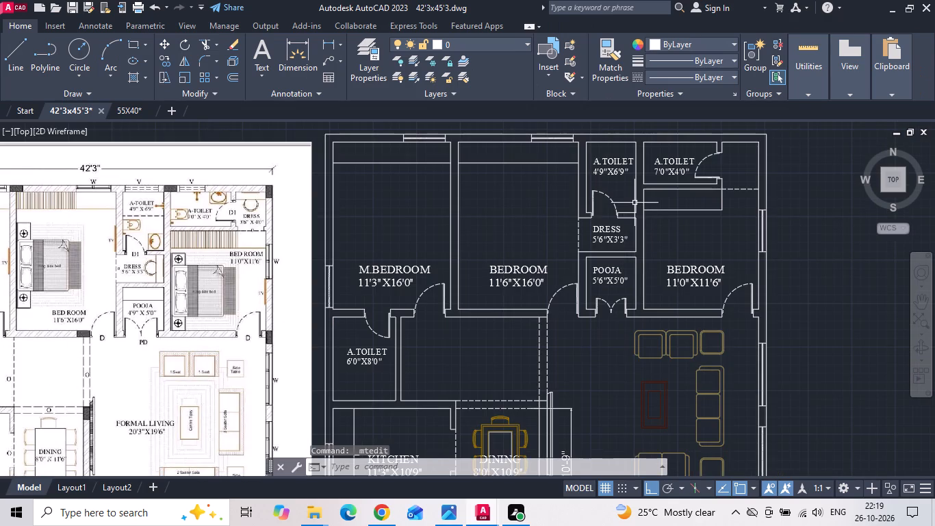
scroll(708, 175, "up", 2)
middle_click_drag(587, 175, 446, 275)
left_click(331, 44)
scroll(568, 184, "up", 1)
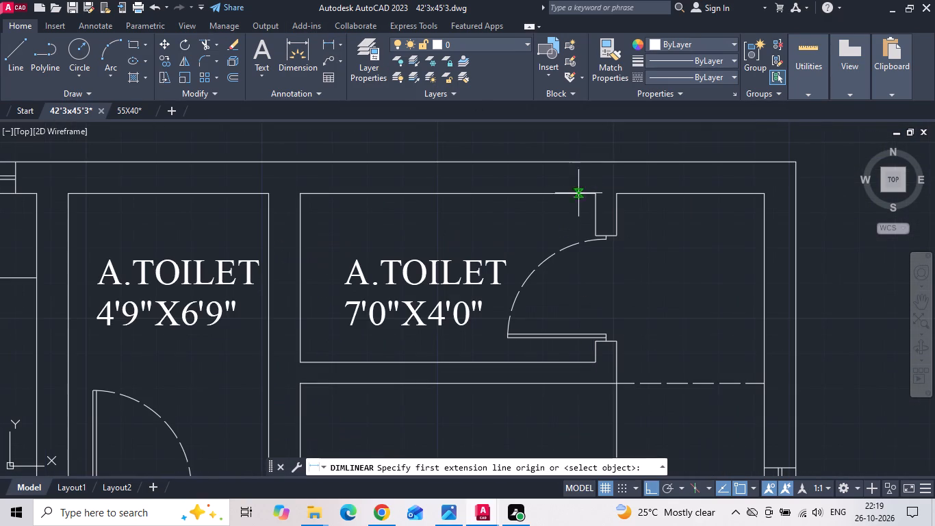
left_click(622, 234)
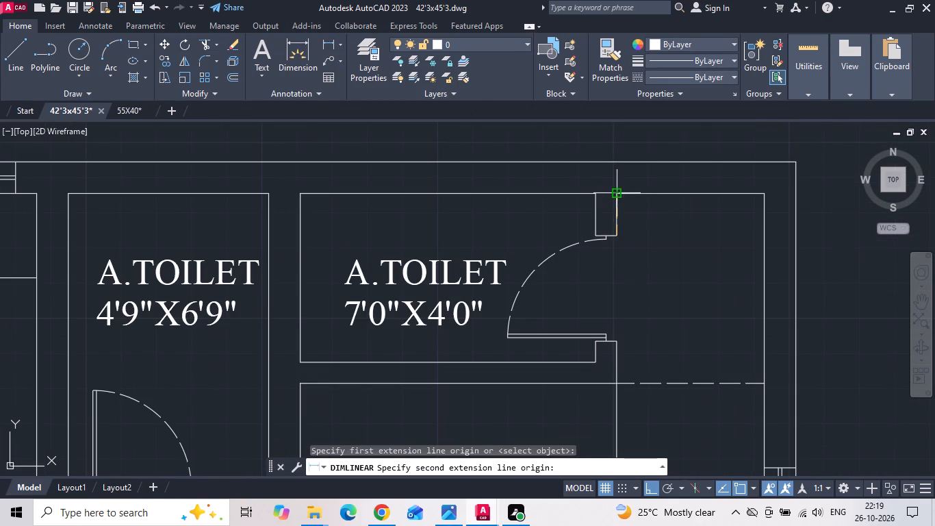
left_click(615, 193)
key("Escape")
Extend the south edge of the wall stub above the eastern toilet's door east to the outer wall.
type("EX")
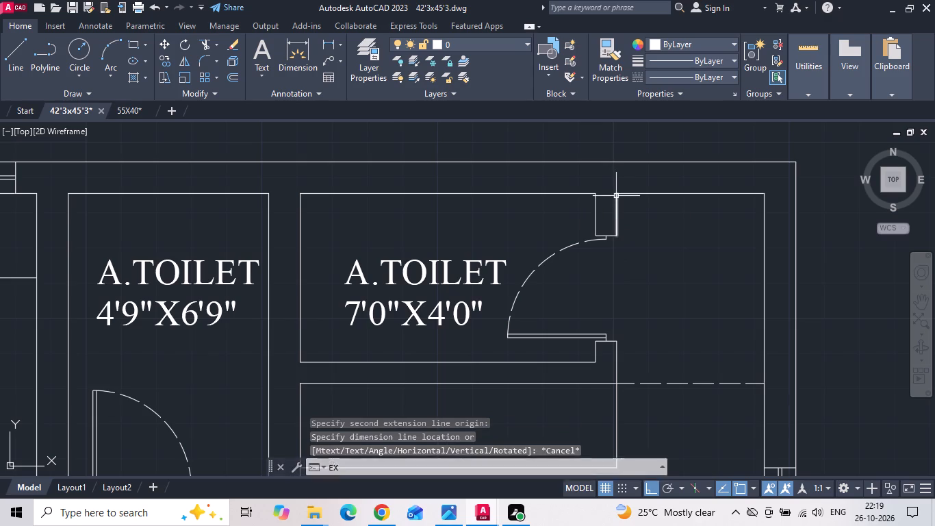
key("space")
left_click(611, 236)
scroll(663, 236, "down", 1)
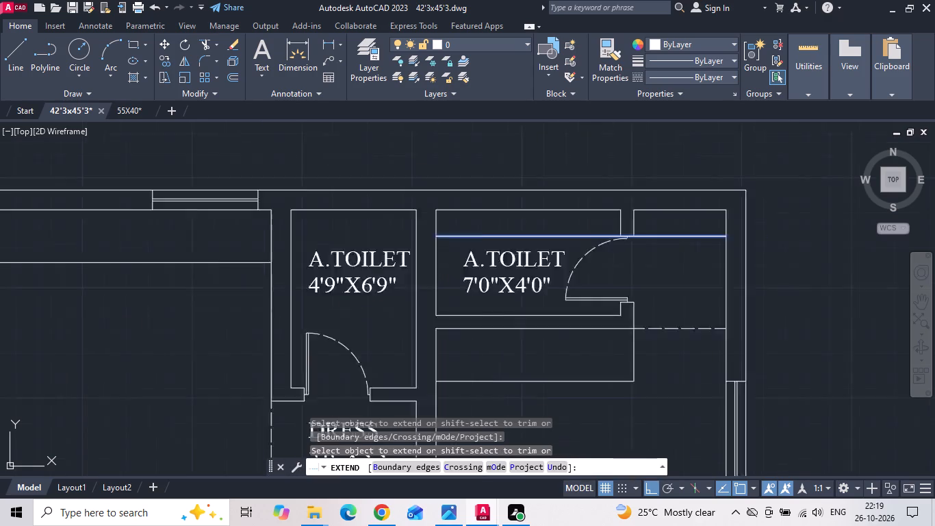
scroll(663, 238, "down", 2)
scroll(120, 317, "up", 2)
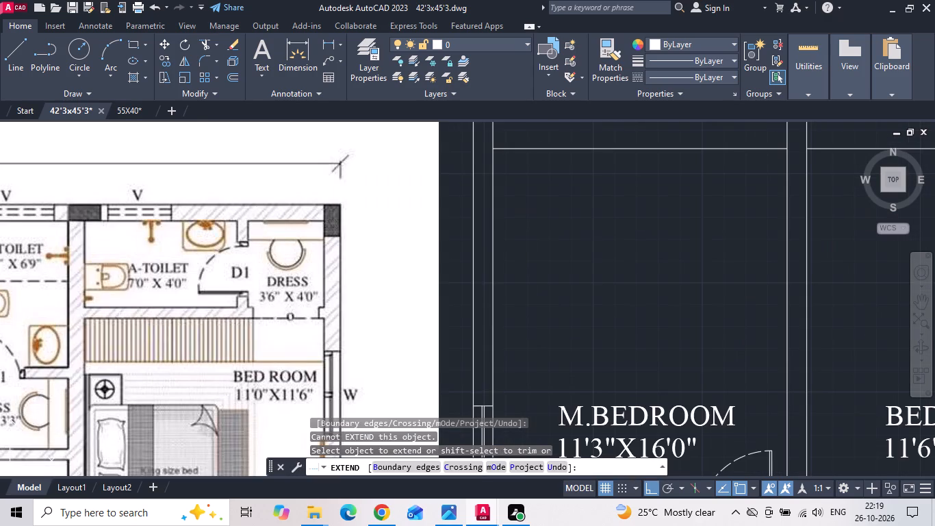
key("Escape")
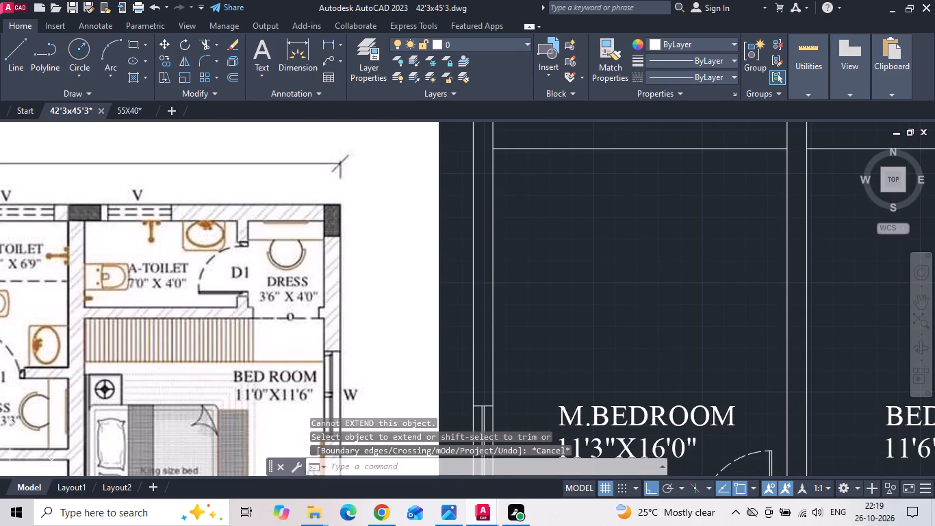
Copy the east wall line of the dressing area beside the middle bedroom 12 inches west.
scroll(169, 257, "down", 1)
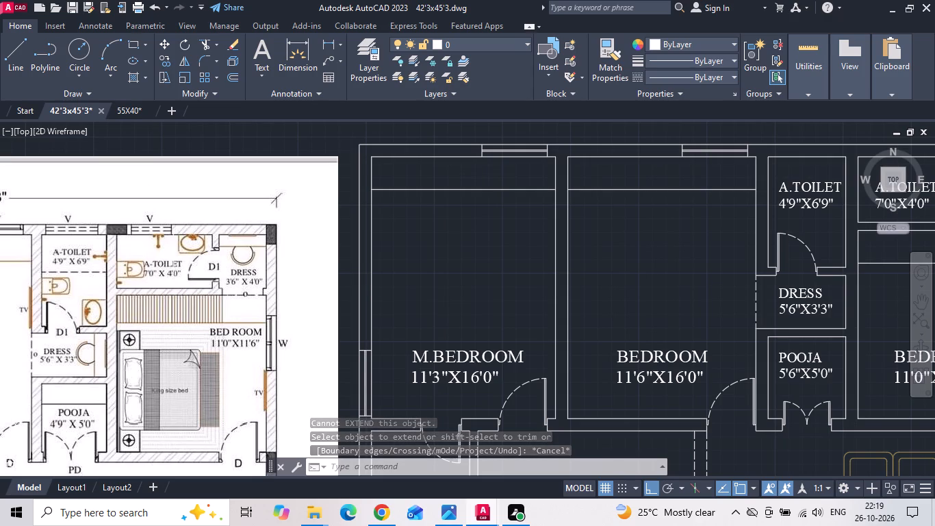
scroll(797, 299, "up", 1)
middle_click_drag(795, 289, 604, 275)
scroll(789, 288, "up", 1)
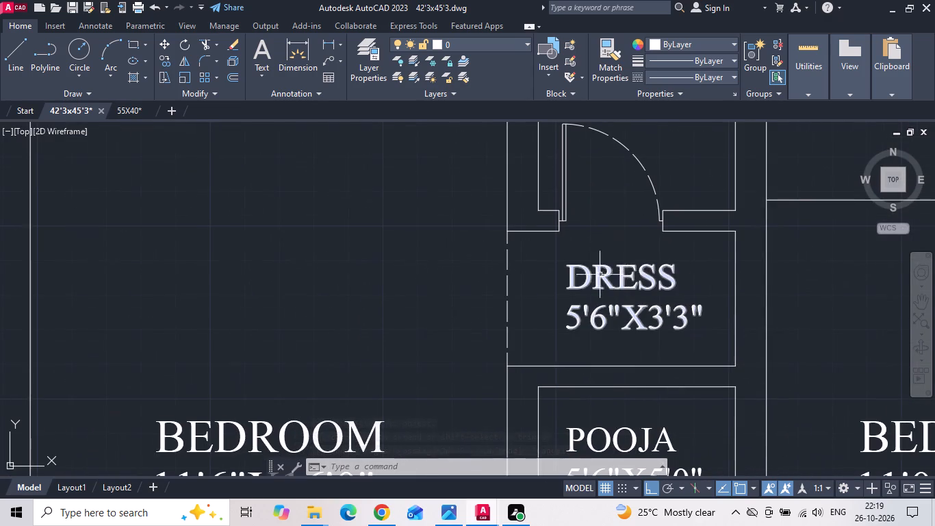
left_click(736, 306)
right_click(736, 306)
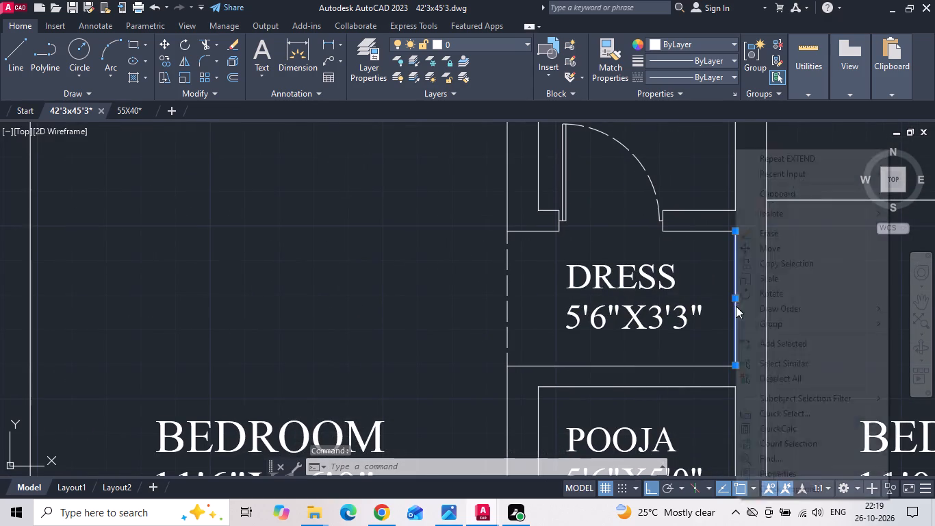
left_click(750, 268)
left_click_drag(697, 292, 684, 292)
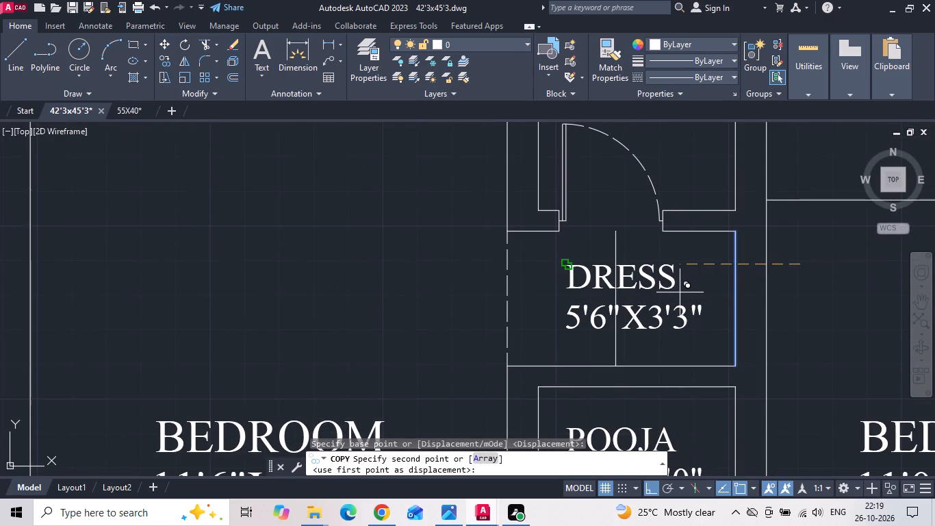
type("12")
key("space")
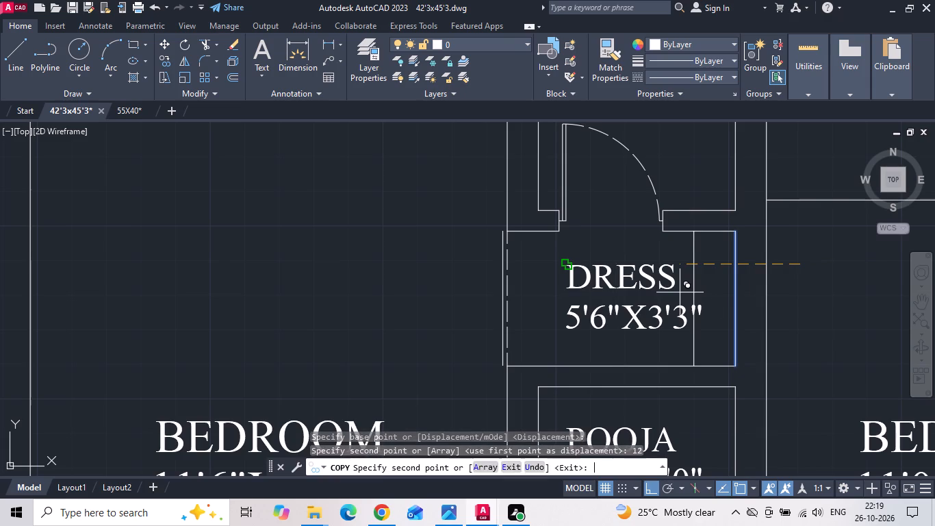
key("Escape")
Move the DRESS label of the middle bedroom's dressing area slightly west, clear of the new wardrobe line.
scroll(559, 286, "down", 2)
left_click(591, 292)
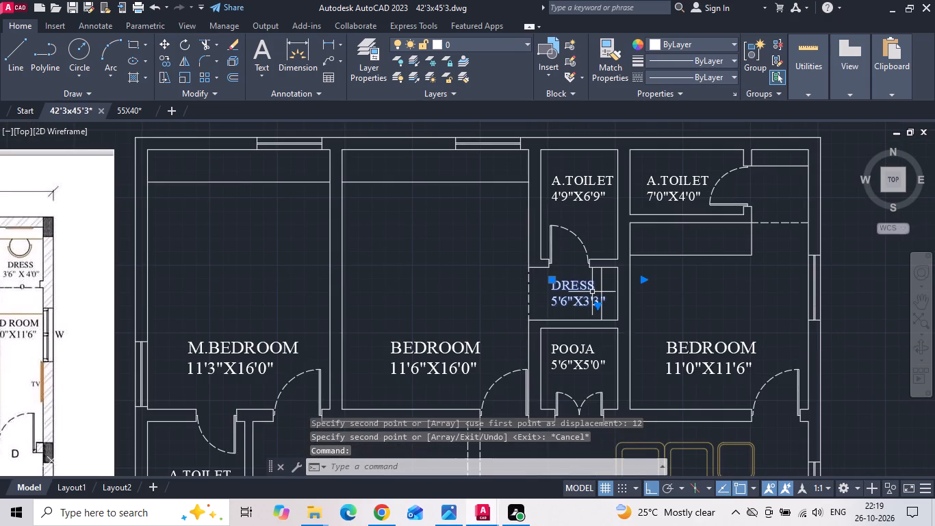
right_click(592, 292)
left_click(620, 255)
scroll(687, 284, "up", 1)
left_click(711, 290)
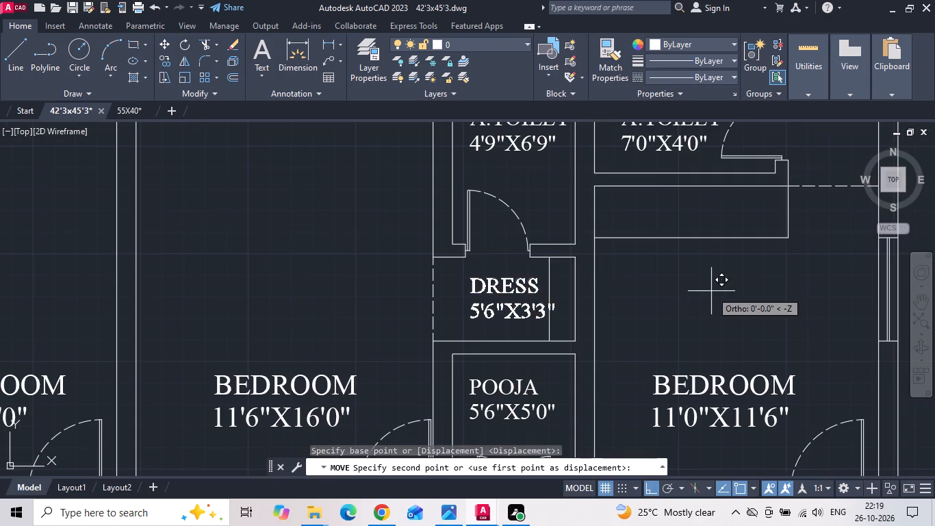
left_click(702, 290)
scroll(589, 297, "down", 1)
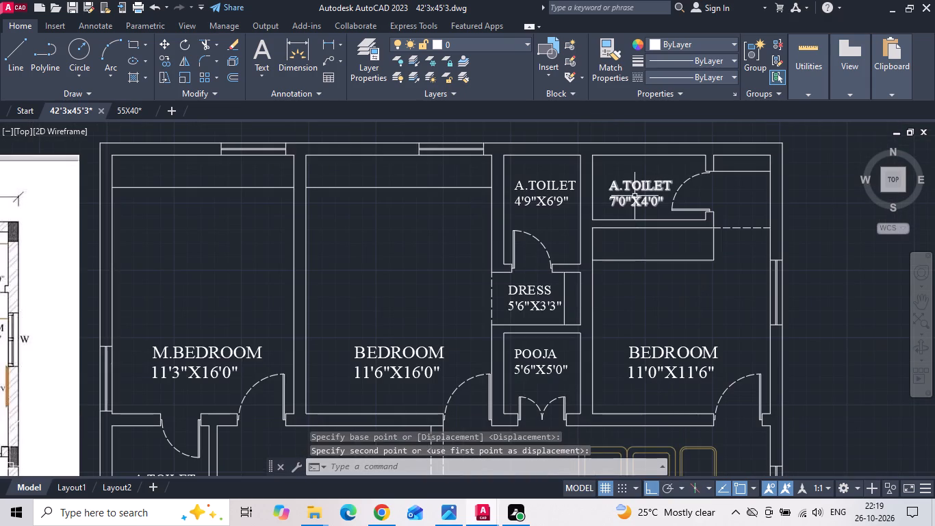
Copy the eastern toilet's A.TOILET 7'0"X4'0" label due east into the dressing space beyond its door.
left_click(635, 196)
right_click(635, 196)
left_click(663, 261)
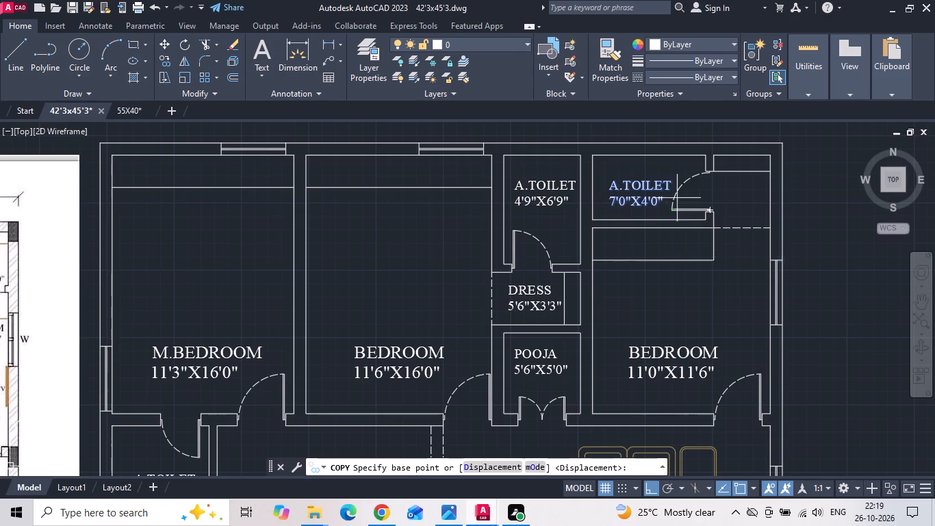
left_click_drag(656, 190, 678, 191)
scroll(779, 186, "up", 3)
middle_click_drag(765, 181, 603, 202)
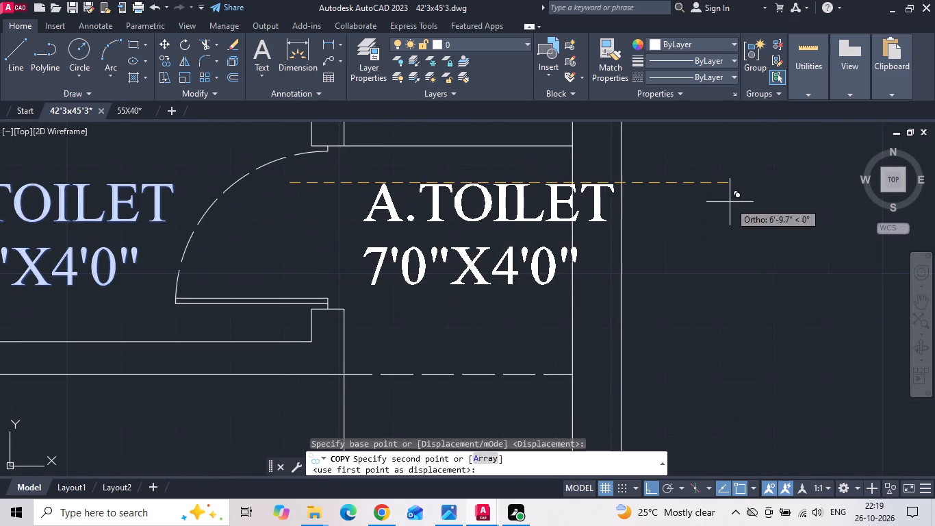
left_click(704, 194)
key("Escape")
scroll(651, 225, "down", 2)
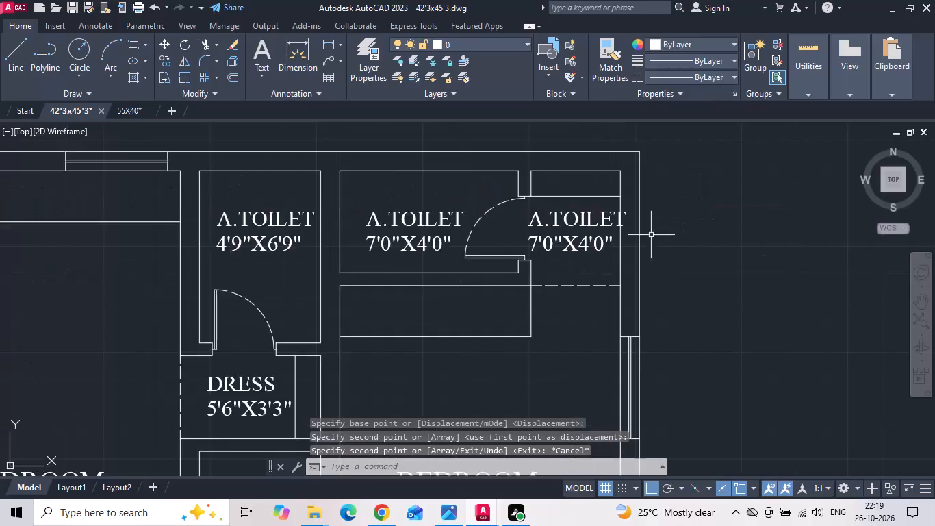
scroll(613, 245, "down", 2)
scroll(163, 277, "up", 2)
scroll(154, 279, "down", 3)
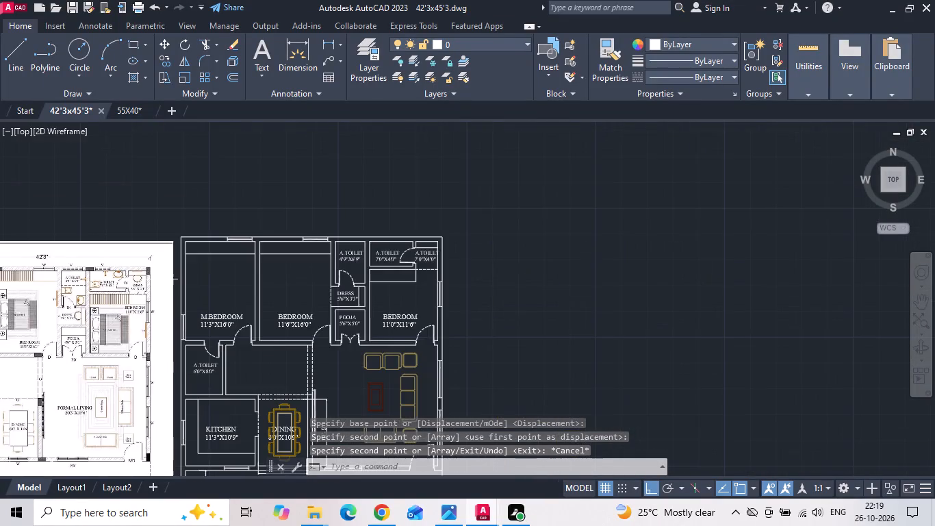
Change the size in the copied label east of the toilet door to 3'6"X4'6".
scroll(479, 276, "up", 3)
scroll(329, 205, "up", 1)
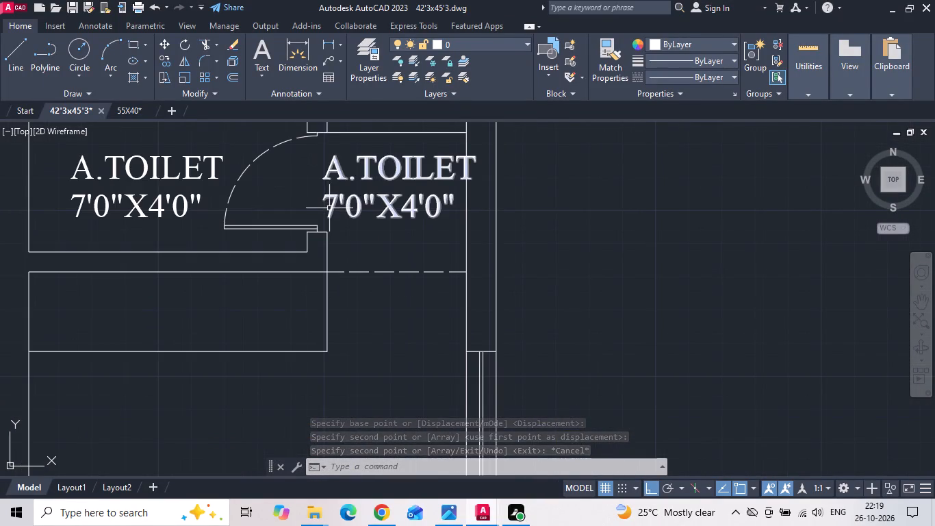
double_click(330, 208)
left_click(336, 210)
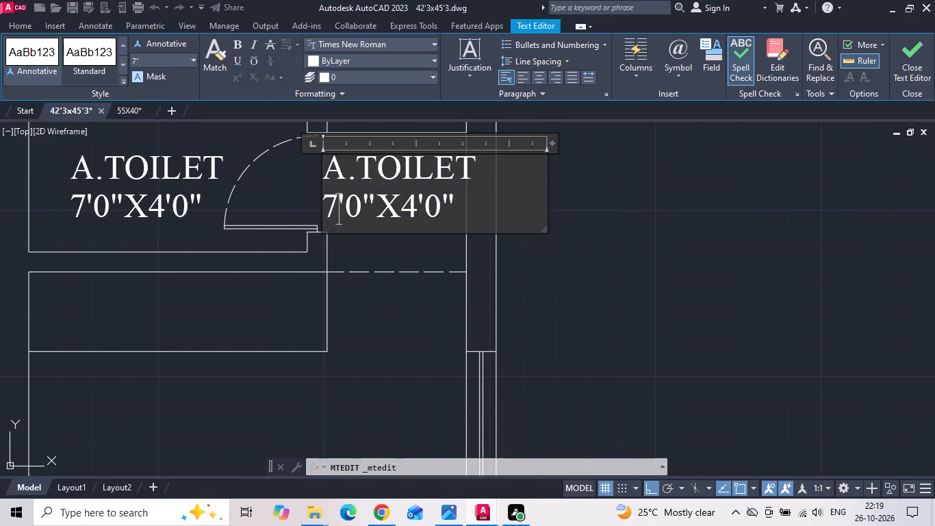
key("BackSpace")
key("3")
left_click(363, 212)
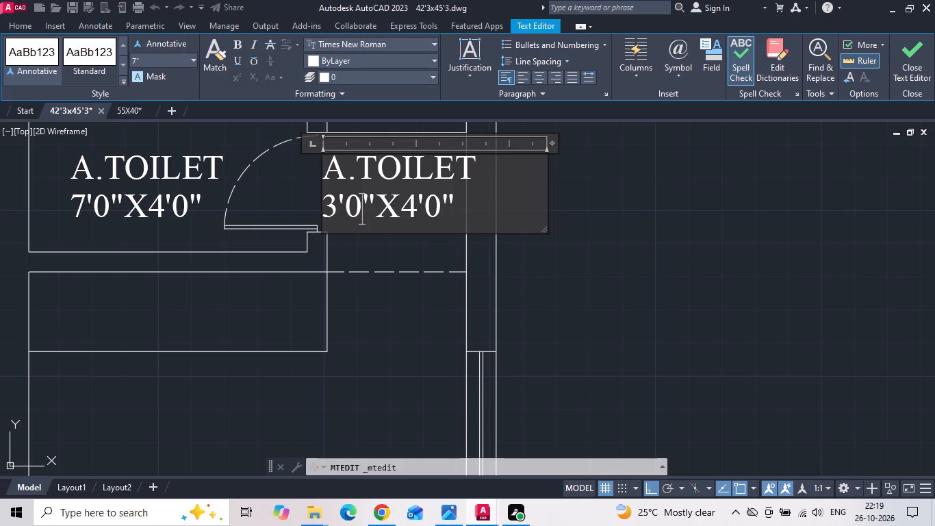
key("BackSpace")
key("6")
left_click(438, 216)
key("BackSpace")
key("6")
left_click(413, 322)
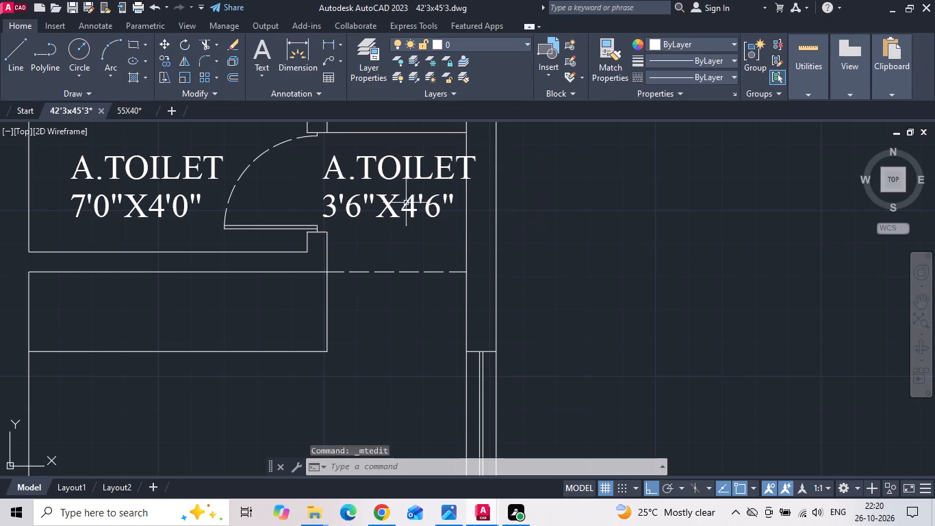
Replace the room name in the 3'6"X4'6" label with DRESS.
double_click(422, 178)
left_click_drag(490, 177, 448, 177)
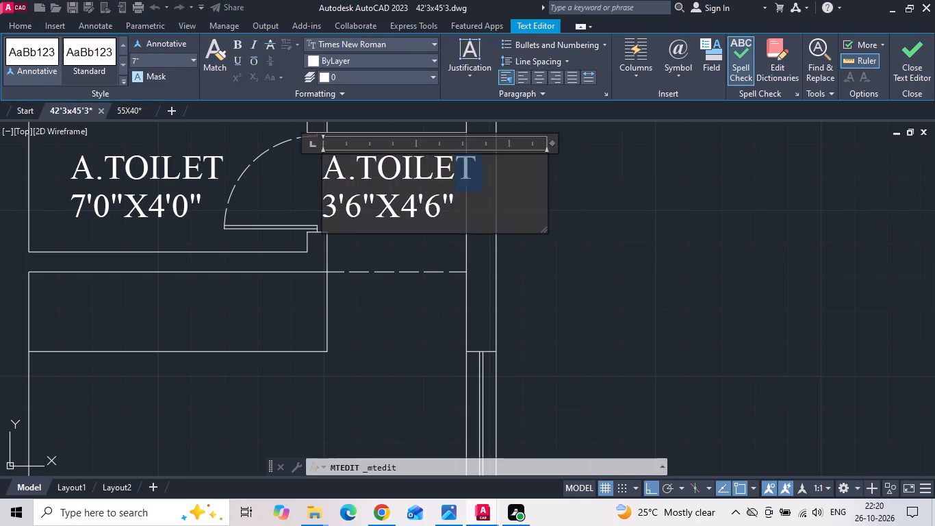
left_click_drag(448, 177, 225, 177)
key("BackSpace")
type("DRESS")
key("Return")
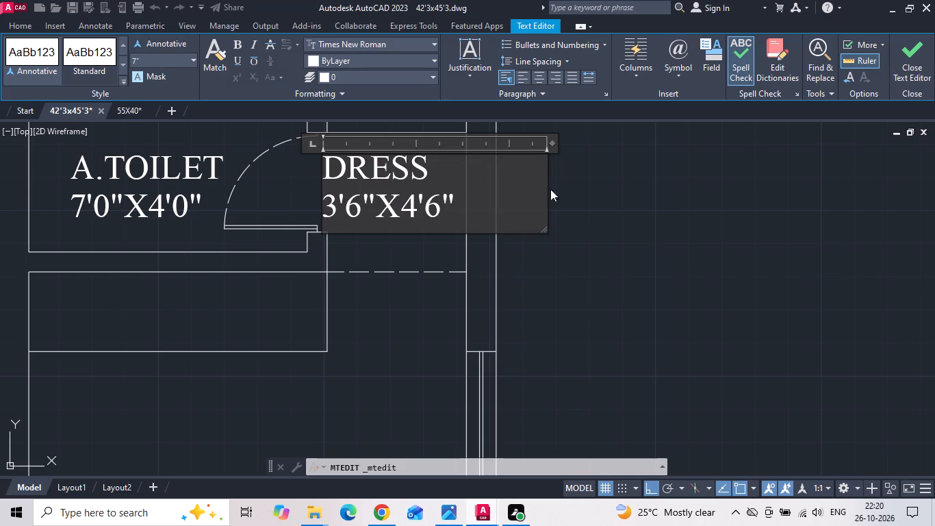
left_click(650, 185)
Move the DRESS 3'6"X4'6" label slightly east, off the wall stub beside the toilet door.
left_click(437, 177)
left_click(394, 157)
right_click(394, 157)
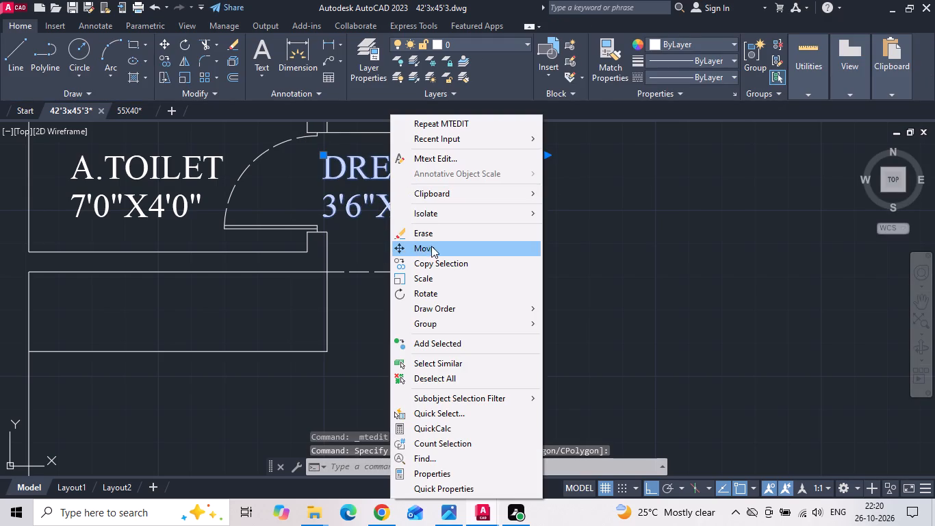
left_click(431, 251)
left_click(568, 210)
left_click(581, 210)
scroll(616, 198, "down", 2)
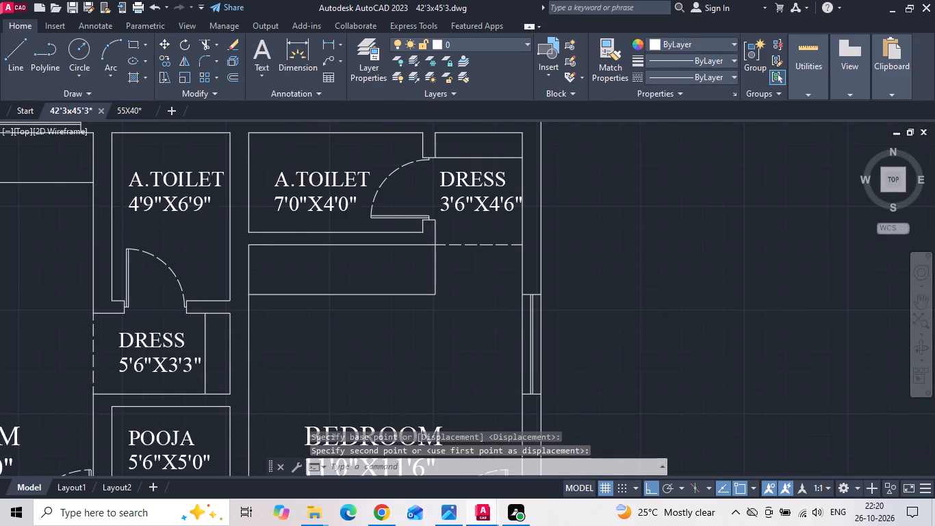
Erase the vertical 10'-9" dimension east of the dining area.
scroll(608, 193, "down", 2)
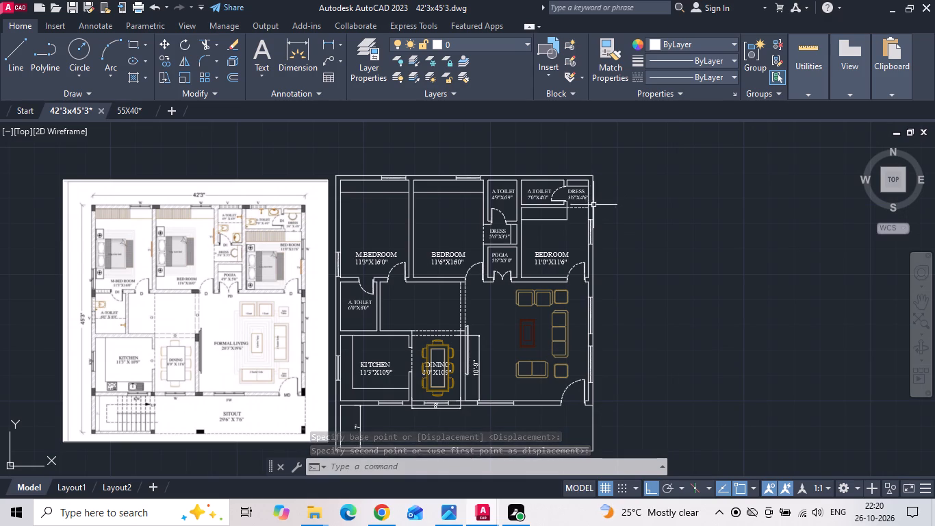
scroll(530, 343, "up", 2)
middle_click_drag(527, 332, 540, 304)
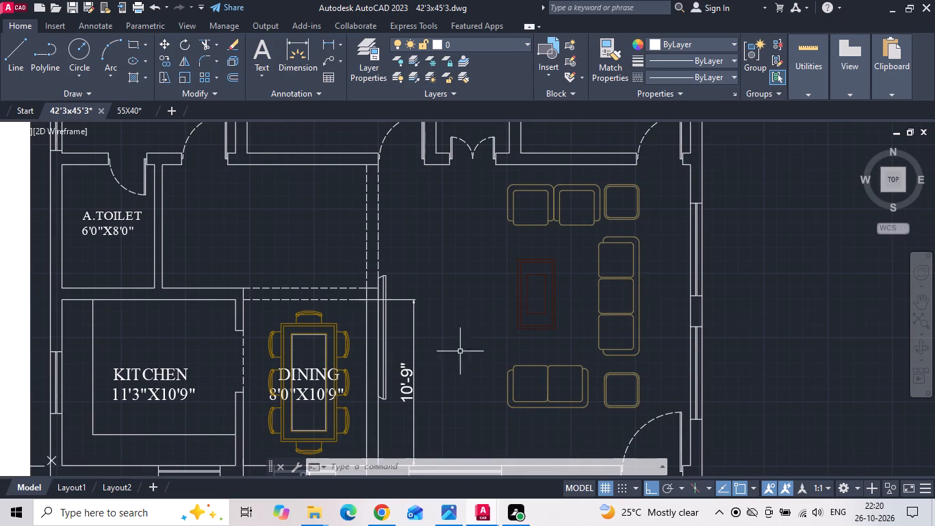
left_click_drag(431, 363, 412, 368)
left_click(412, 368)
key("Delete")
Copy the DINING label about 9'6" east into the living room.
scroll(411, 335, "down", 1)
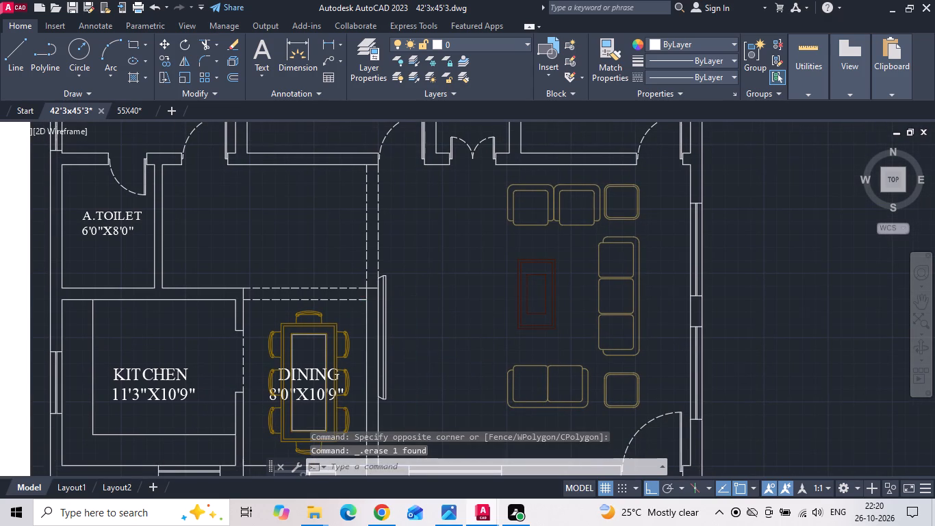
left_click(350, 360)
right_click(350, 360)
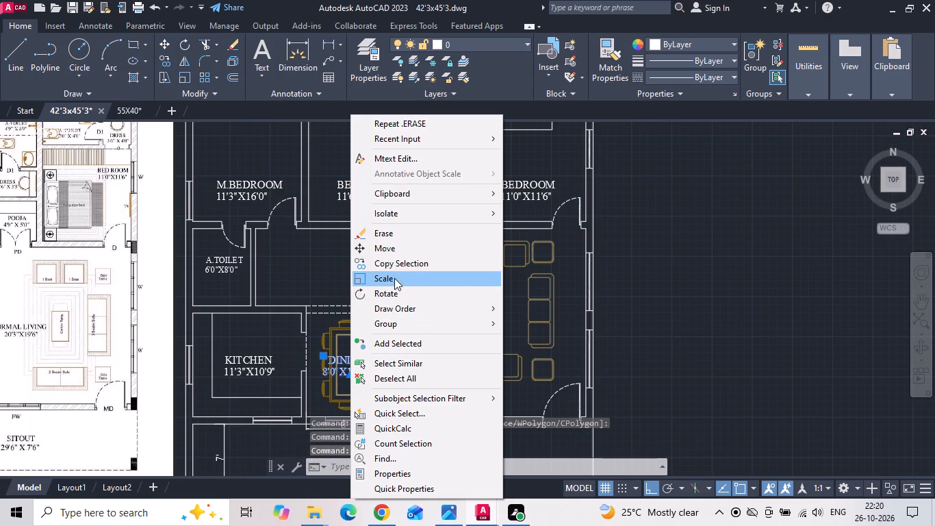
left_click(397, 264)
left_click_drag(393, 349, 400, 350)
left_click(485, 341)
key("Escape")
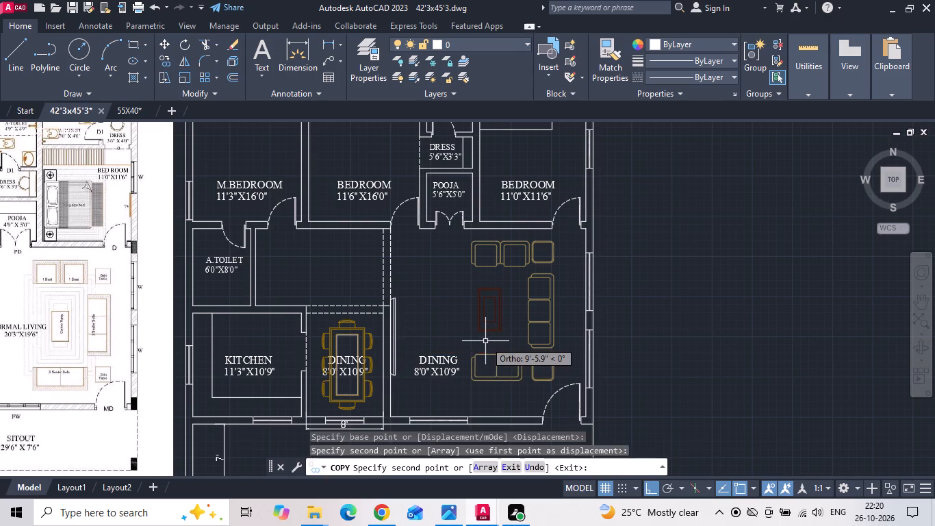
Move the whole living room furniture group, including sofas, side tables and centre table, about 10 inches south.
middle_click_drag(473, 341, 467, 305)
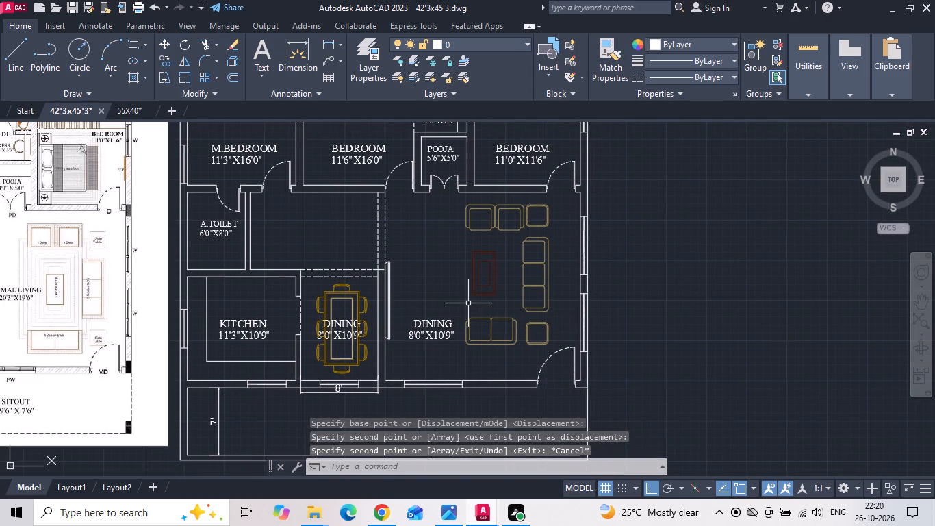
scroll(474, 315, "down", 1)
middle_click_drag(463, 327, 500, 312)
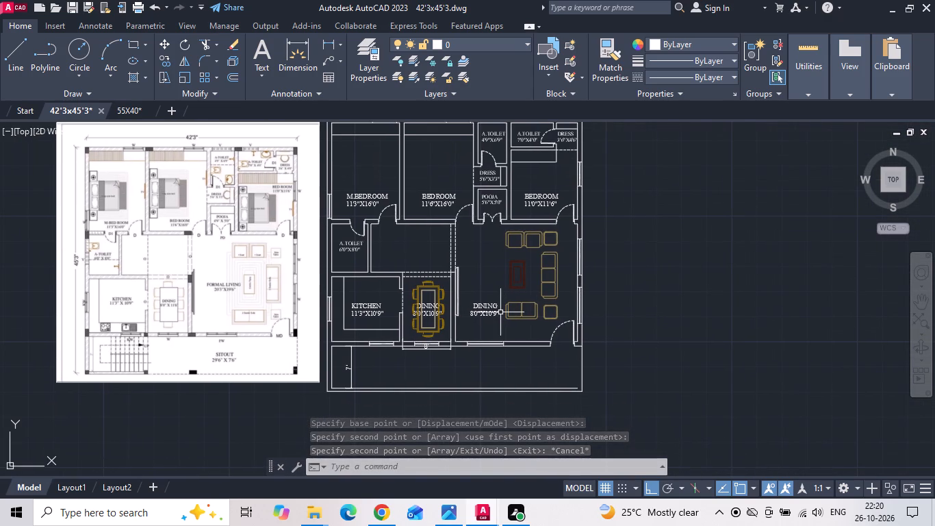
scroll(498, 245, "up", 1)
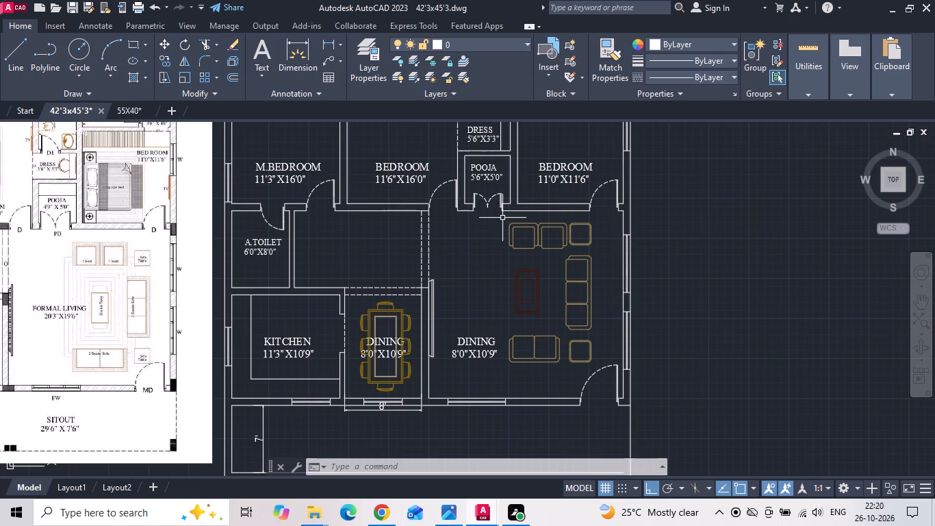
left_click_drag(502, 219, 507, 245)
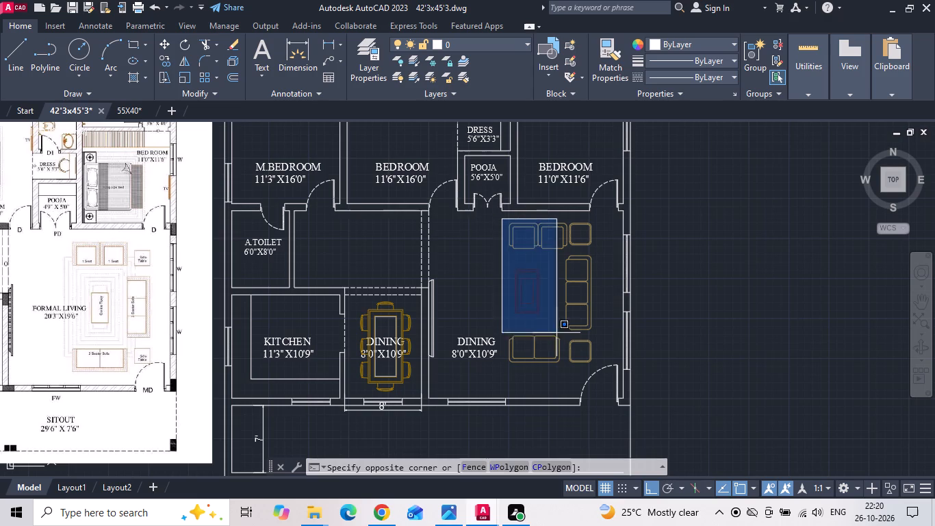
left_click(595, 365)
right_click(690, 269)
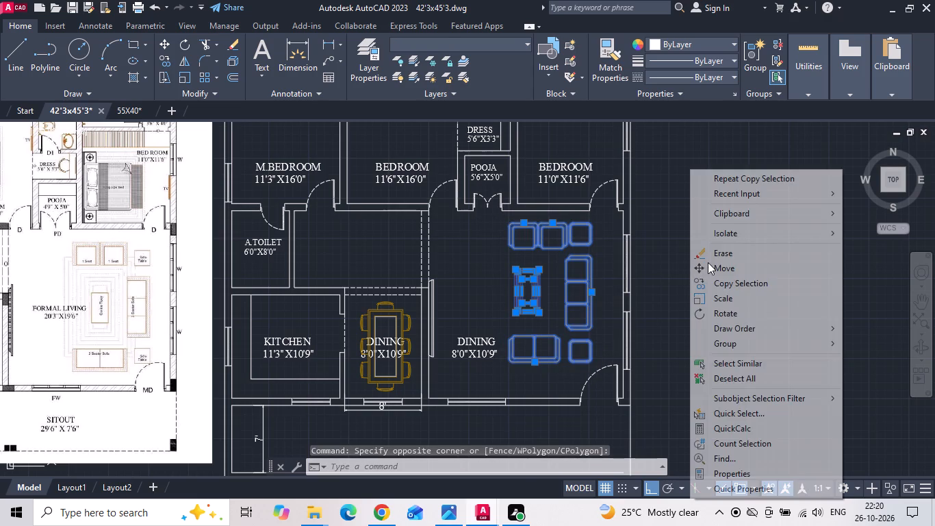
left_click(708, 262)
left_click(717, 274)
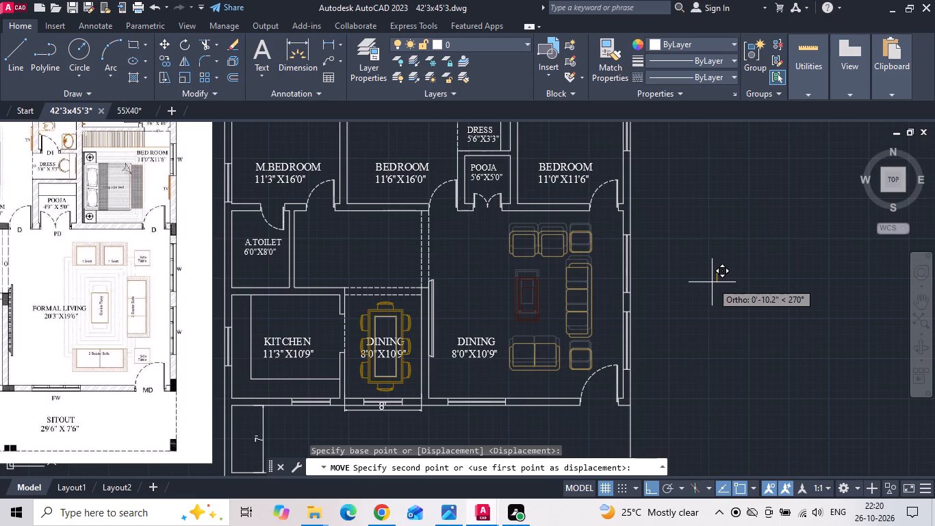
left_click(711, 281)
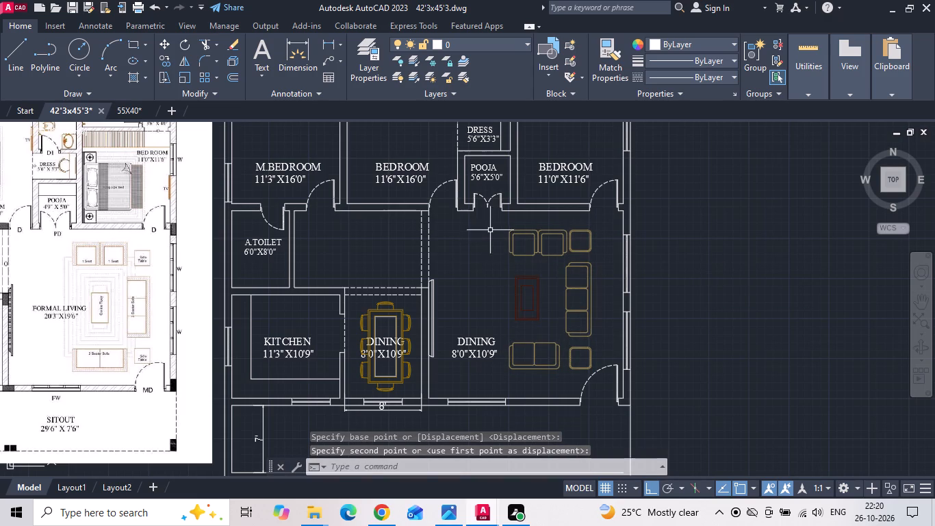
Move the whole living room furniture group slightly west, away from the outer wall.
left_click_drag(490, 229, 500, 249)
left_click(595, 373)
right_click(685, 277)
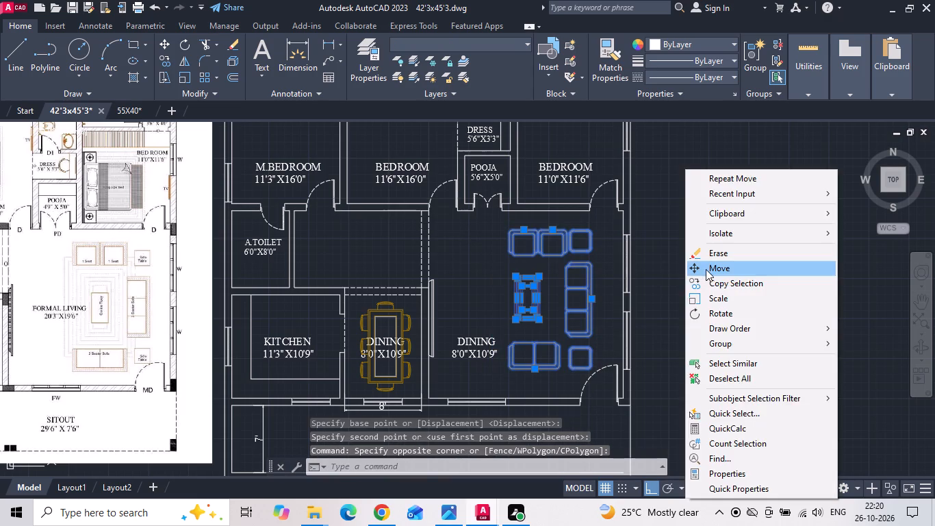
left_click(707, 268)
left_click(751, 260)
left_click(745, 263)
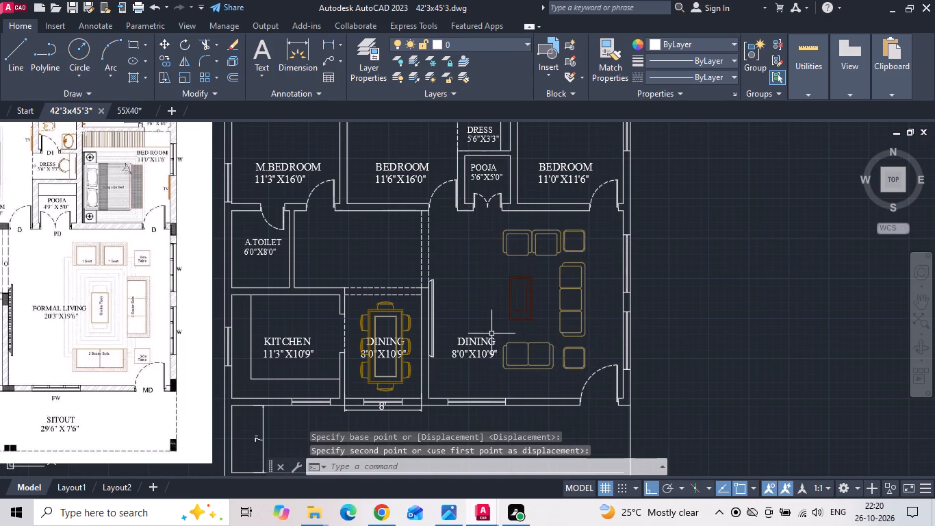
Move the copied DINING label in the living room north, into the open area west of the centre table.
left_click(487, 337)
right_click(485, 340)
left_click(530, 253)
left_click(489, 329)
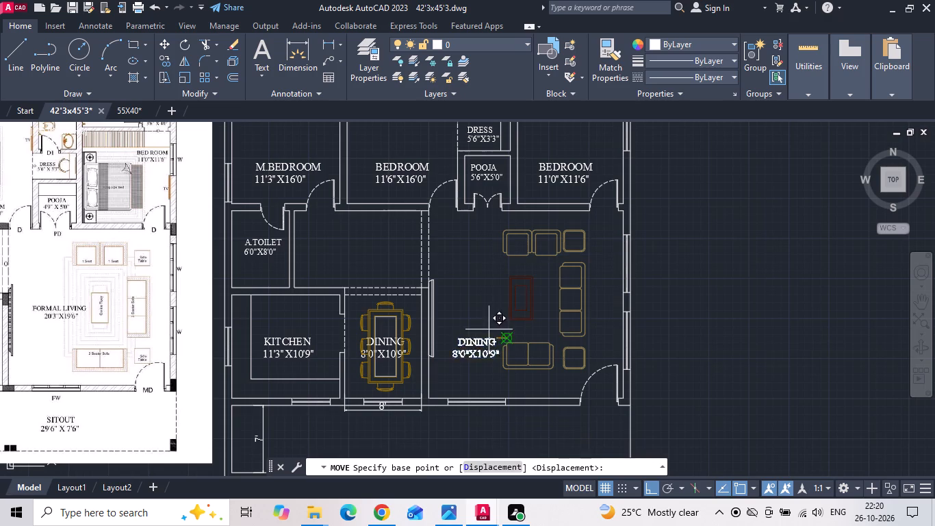
left_click(491, 297)
scroll(487, 311, "up", 2)
scroll(465, 224, "down", 1)
Measure the living room's north-south length between its inner wall faces with a linear dimension.
left_click(337, 42)
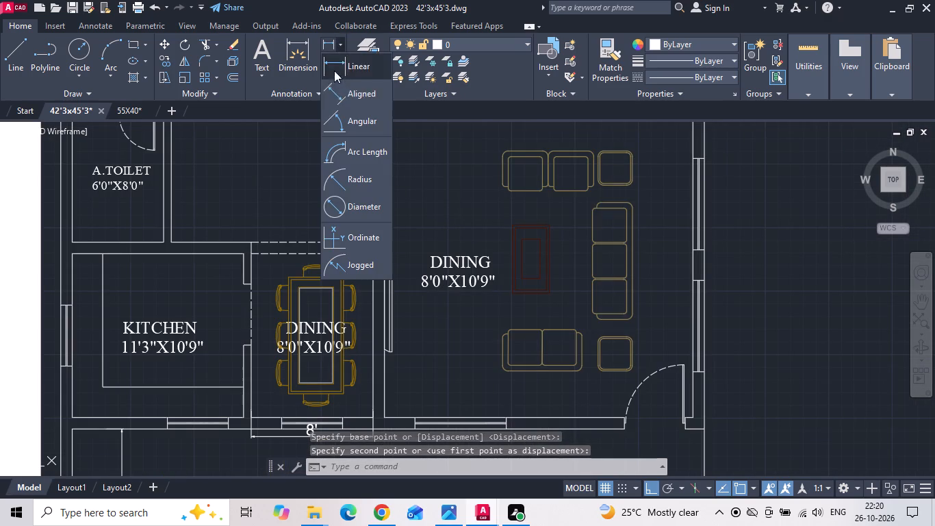
left_click(365, 66)
scroll(394, 123, "down", 1)
middle_click_drag(431, 179, 426, 197)
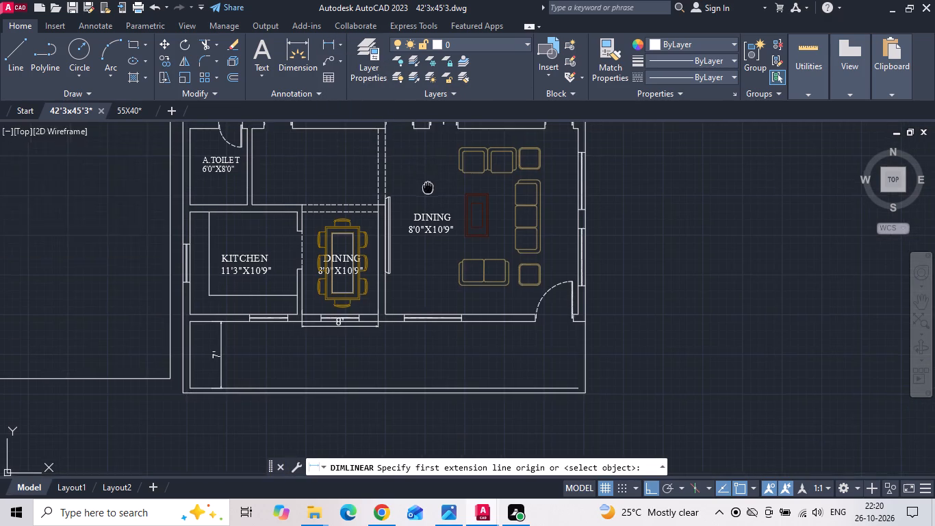
middle_click_drag(426, 197, 424, 221)
left_click(420, 168)
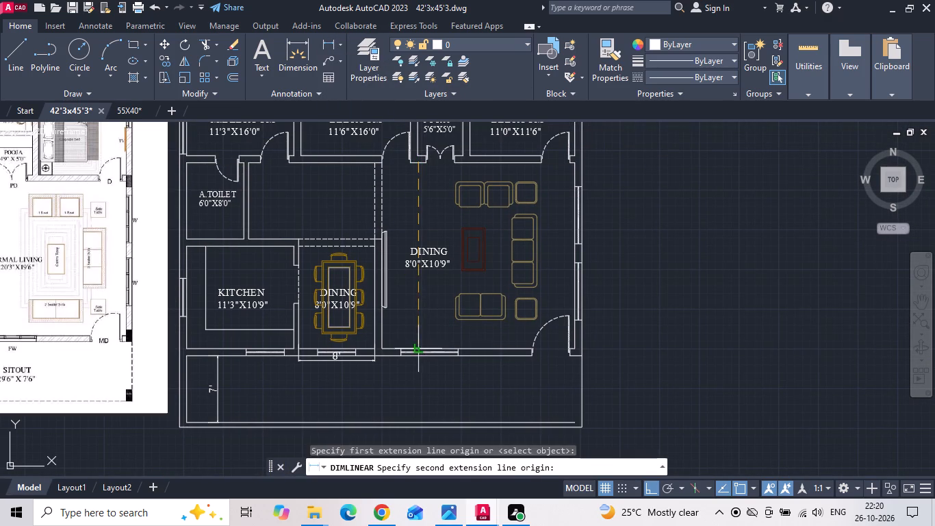
left_click(419, 348)
left_click(409, 316)
scroll(400, 240, "up", 2)
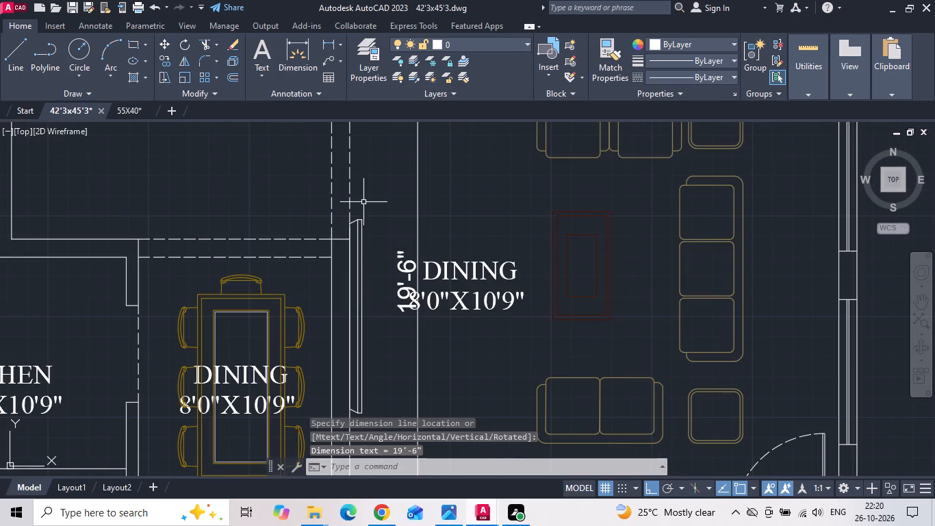
Measure the living room's east-west width between its inner wall faces with a linear dimension.
key("space")
left_click_drag(353, 190, 372, 194)
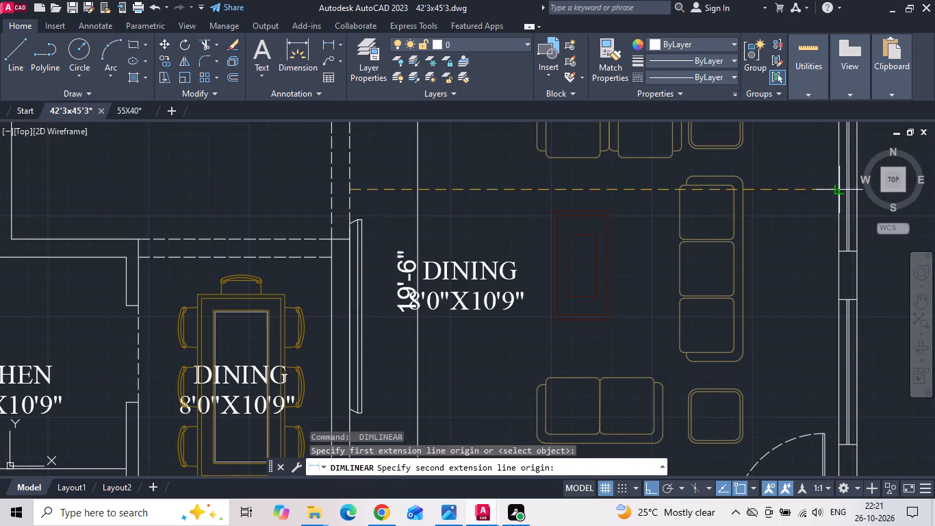
left_click(841, 192)
left_click(816, 217)
Change the size line of the copied DINING label in the living room to 20'3"X19'6".
scroll(590, 269, "down", 1)
scroll(488, 296, "down", 1)
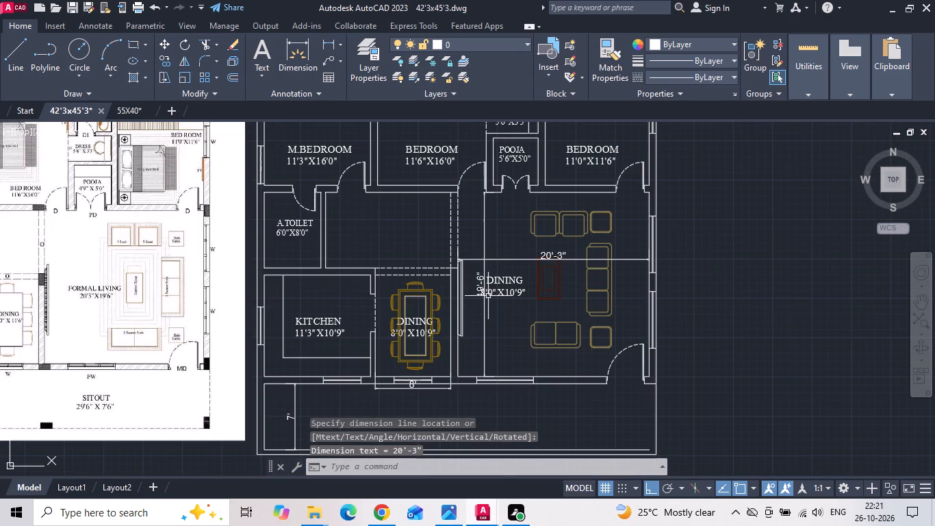
scroll(554, 317, "up", 2)
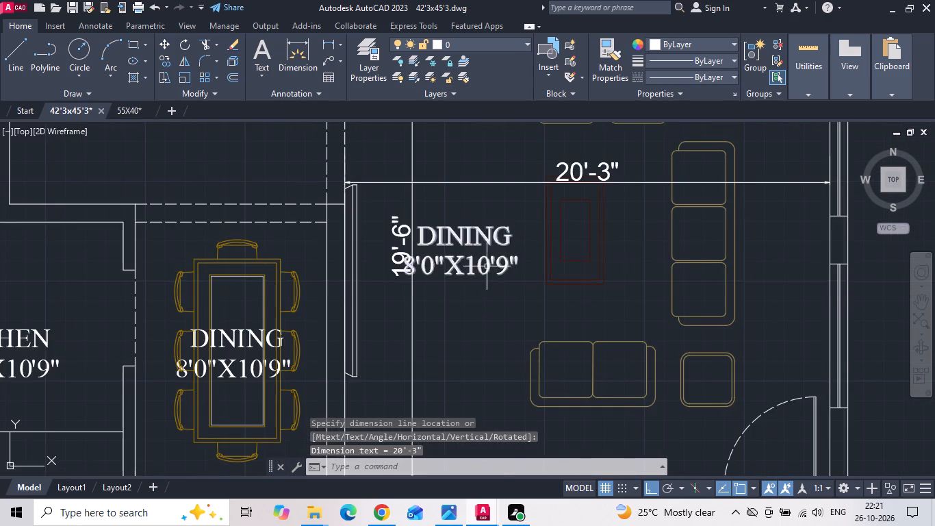
double_click(489, 267)
key("BackSpace")
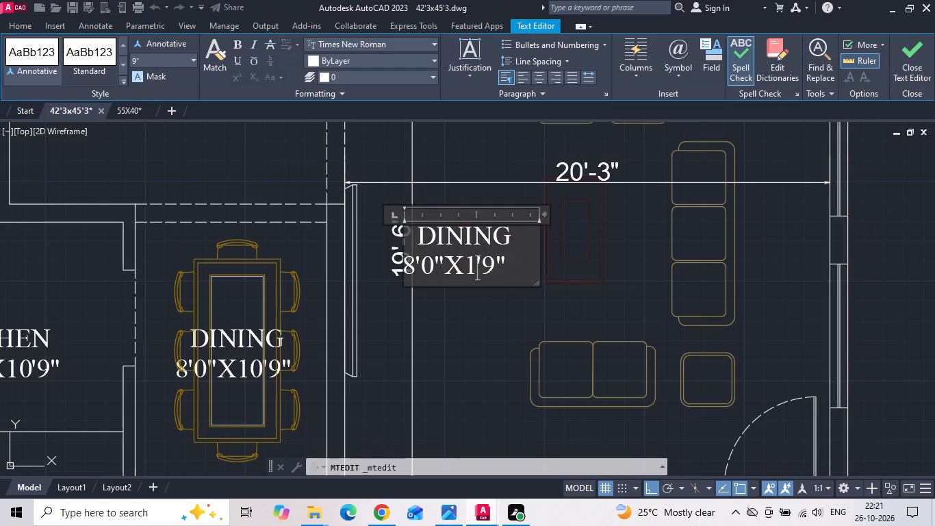
key("9")
left_click(505, 281)
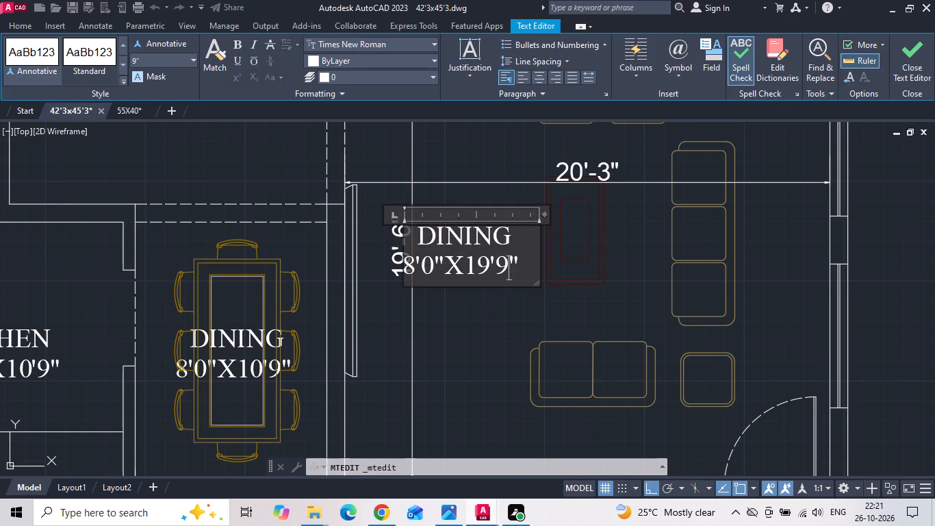
key("BackSpace")
key("6")
left_click(433, 269)
key("BackSpace")
key("3")
left_click(415, 266)
key("BackSpace")
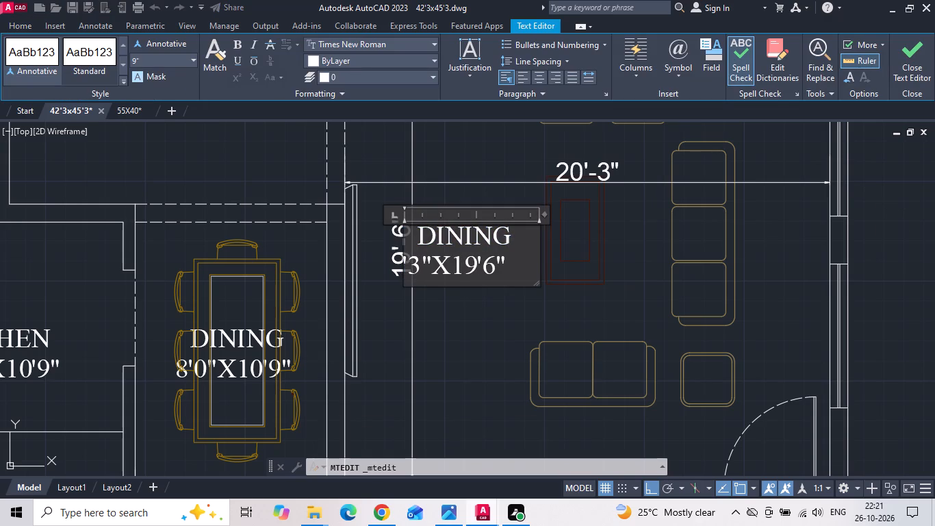
type("20")
Rename the living room label FORMAL LIVING as in the reference plan, widening its text frame so the name fits one line.
scroll(498, 288, "down", 4)
scroll(332, 306, "up", 3)
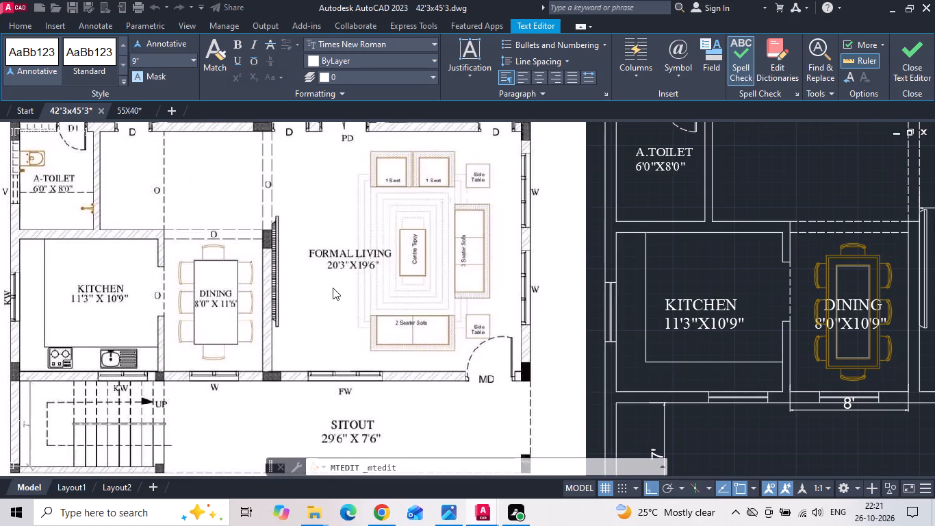
scroll(279, 270, "down", 1)
scroll(746, 243, "up", 2)
left_click_drag(732, 264, 452, 264)
key("BackSpace")
key("f")
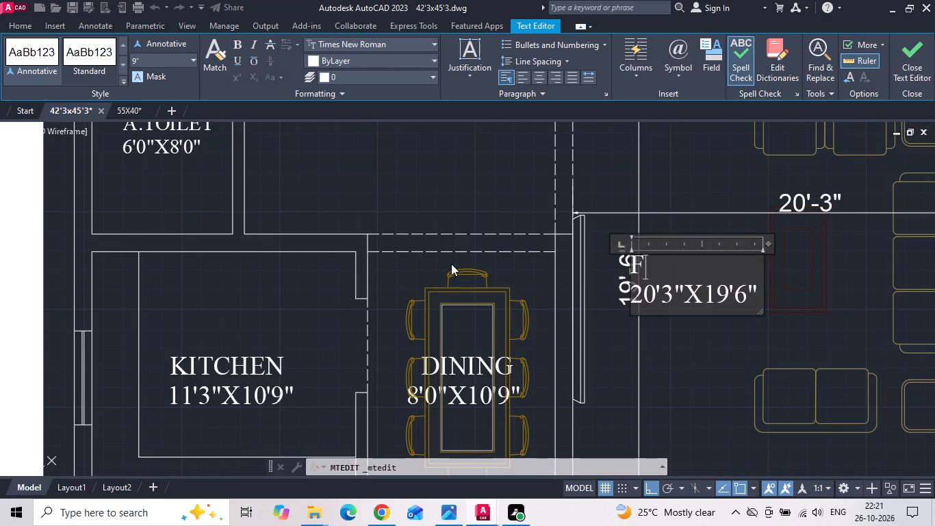
type("ORMAL LIVING")
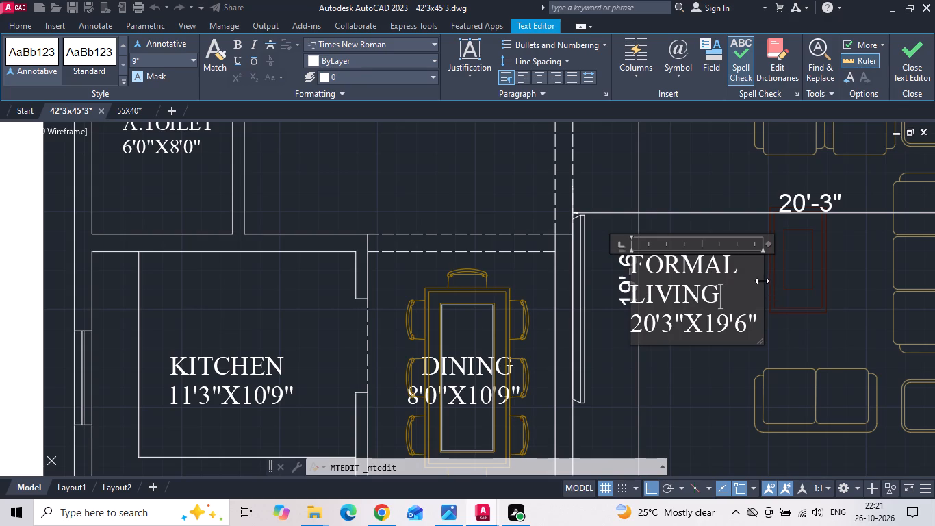
left_click_drag(762, 281, 864, 277)
left_click(742, 349)
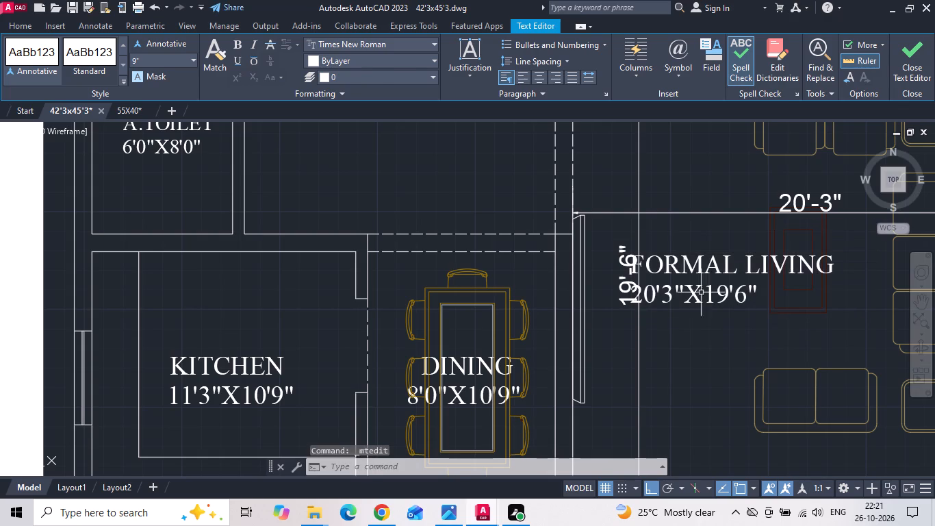
Delete the living room's two linear dimensions and the 8' dimension below the dining room.
left_click(675, 202)
left_click(632, 232)
key("Delete")
scroll(625, 227, "down", 2)
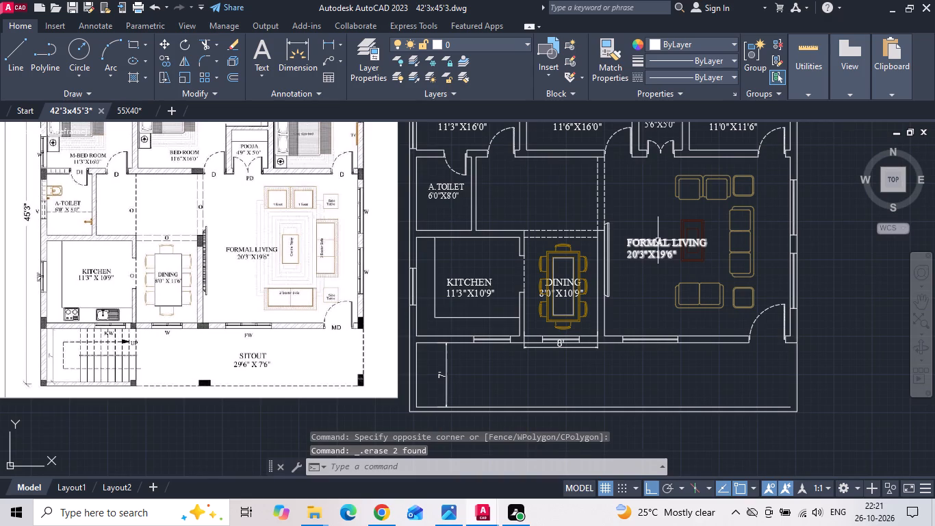
left_click(560, 347)
key("Delete")
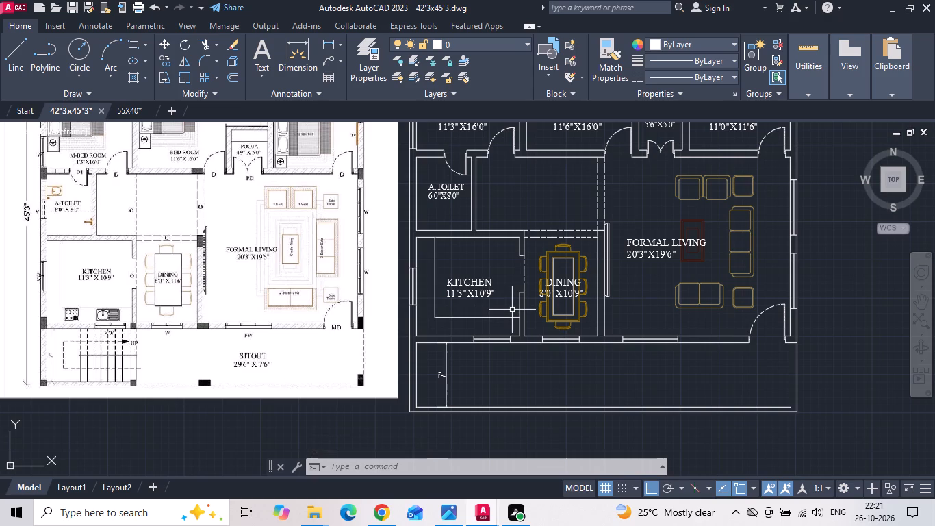
Save the drawing.
key("ctrl+s")
key("ctrl+s")
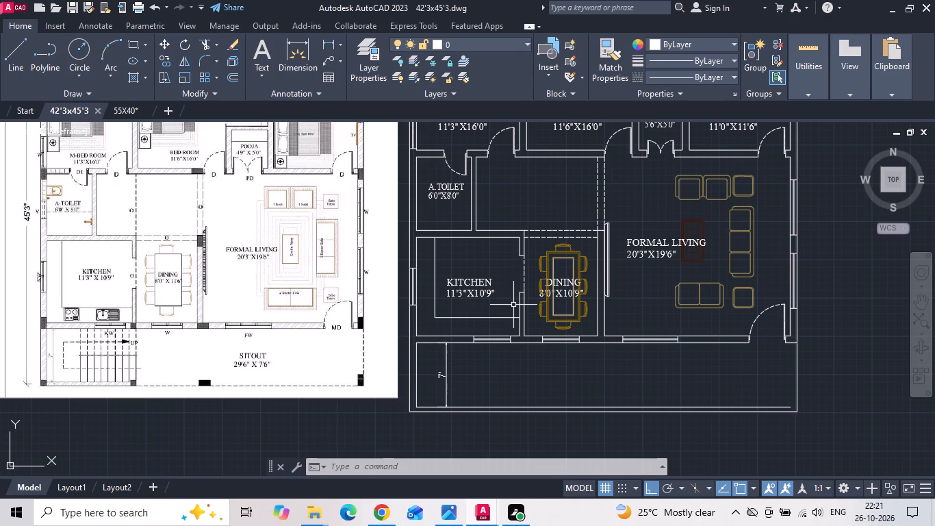
key("ctrl+s")
key("ctrl+s")
key("ctrl+s")
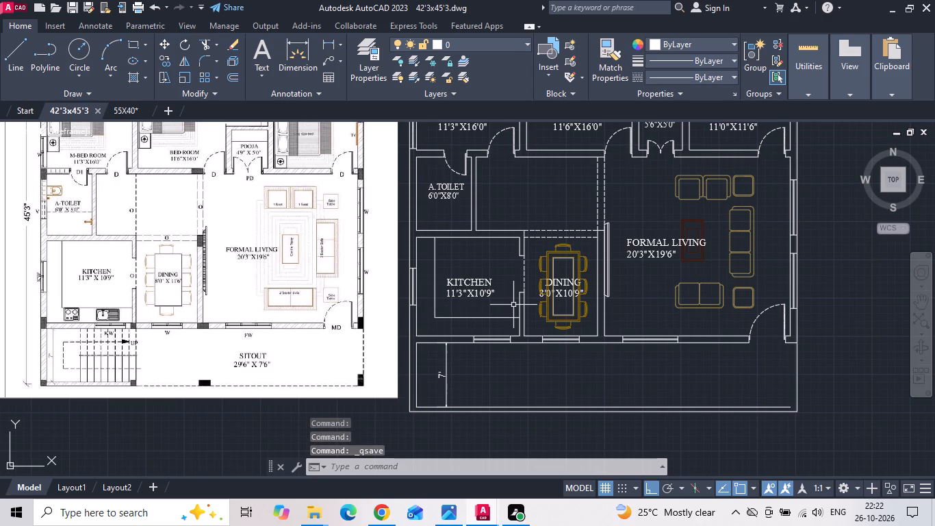
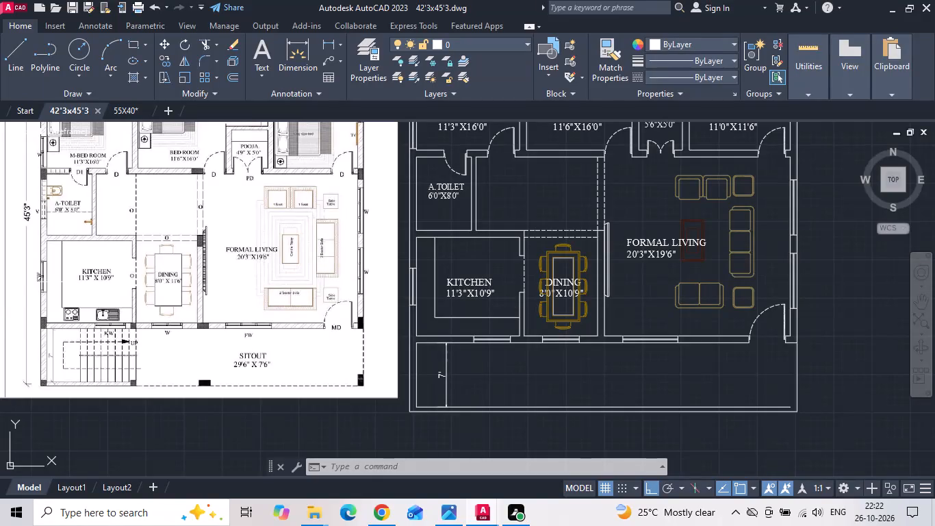
Draw a rectangular column 9" long by 18" wide in the open sitout area below the dining room.
scroll(572, 377, "up", 1)
type("REC")
key("space")
scroll(574, 381, "up", 1)
left_click(557, 358)
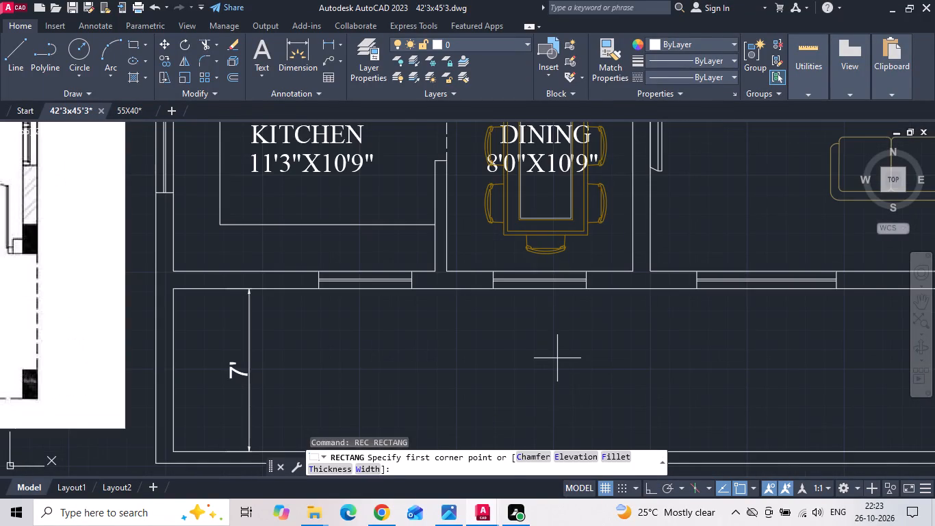
type("D 9'")
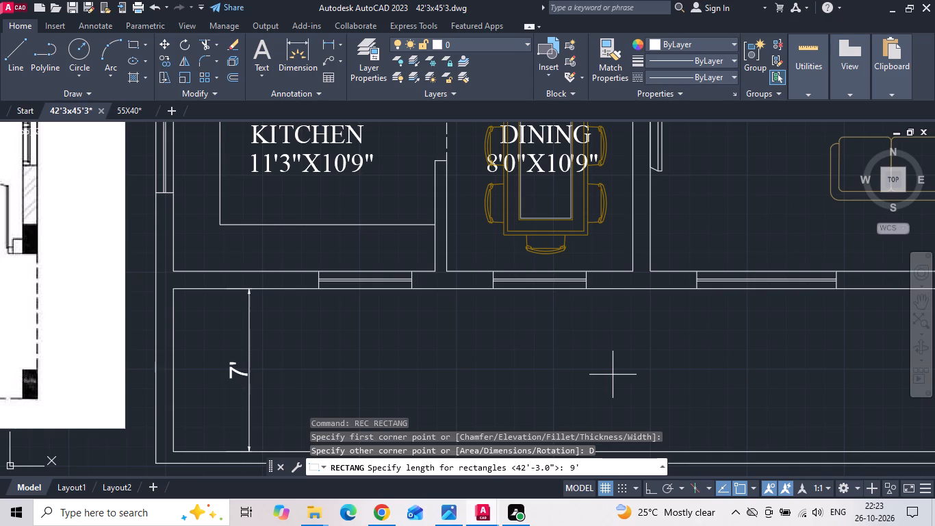
key("BackSpace")
key("Return")
type("18")
key("Return")
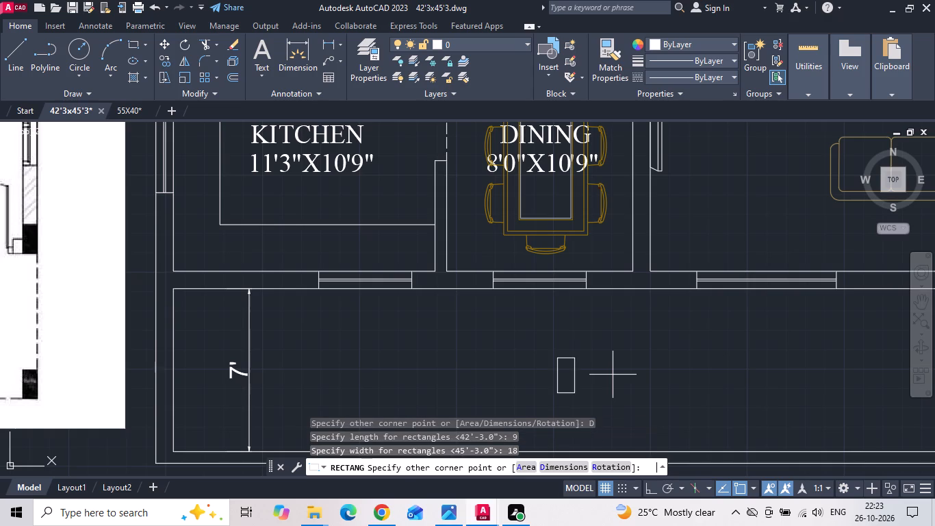
left_click(613, 375)
left_click(612, 374)
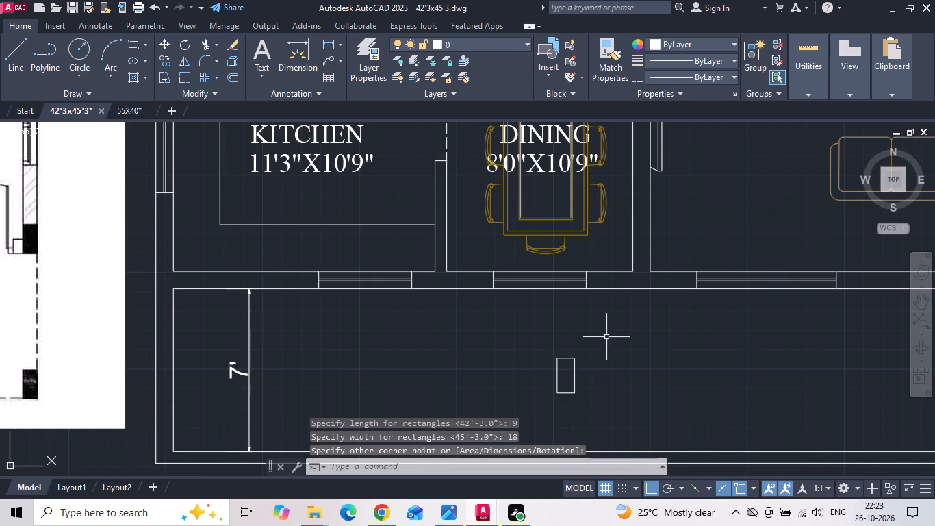
Fill the 9" by 18" rectangle with a solid black (0,0,0) hatch and regenerate the drawing.
type("H")
key("space")
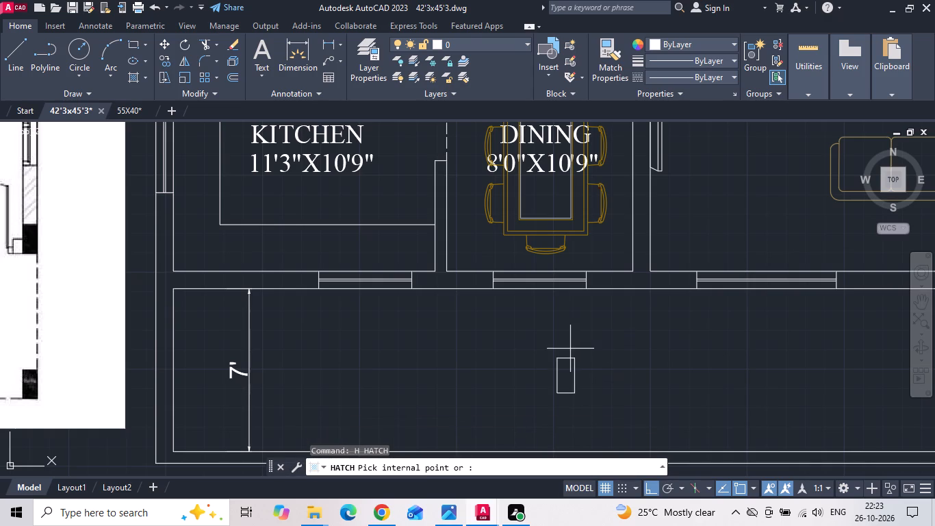
left_click(121, 60)
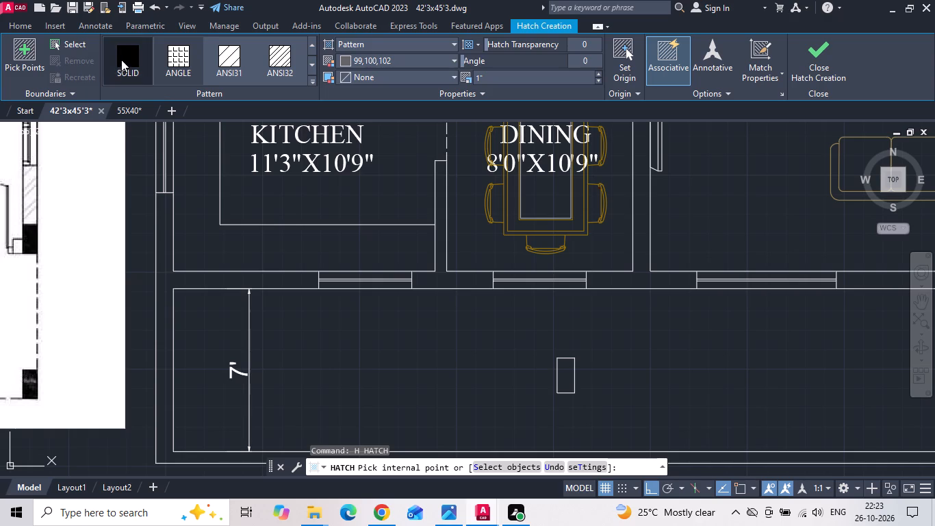
left_click(568, 379)
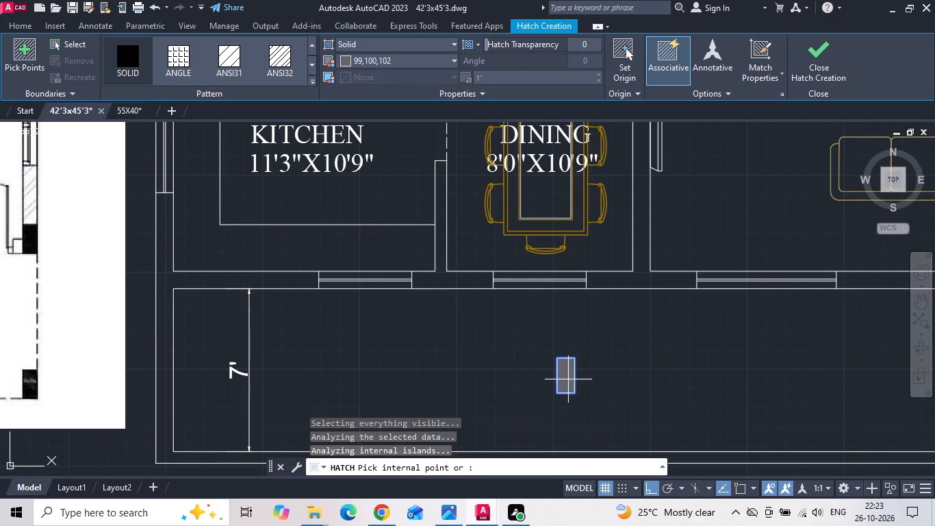
left_click(349, 57)
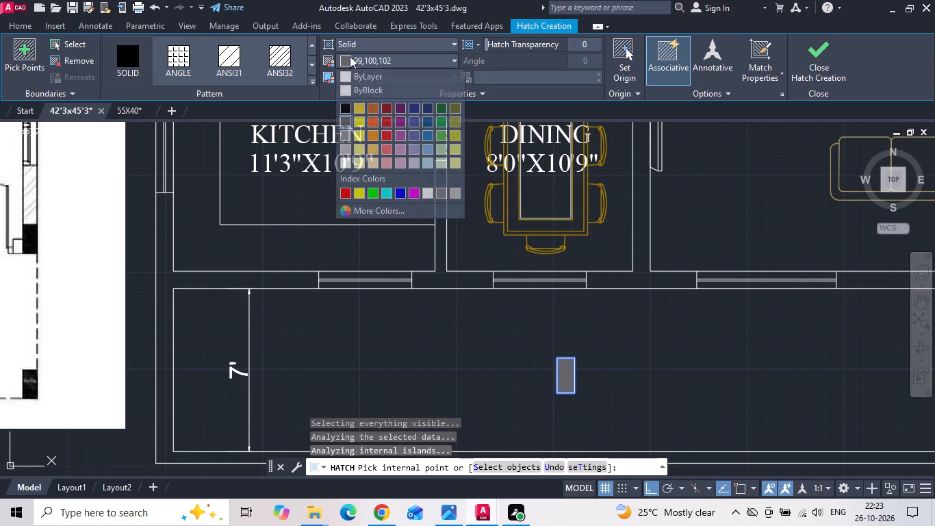
left_click(348, 108)
key("Escape")
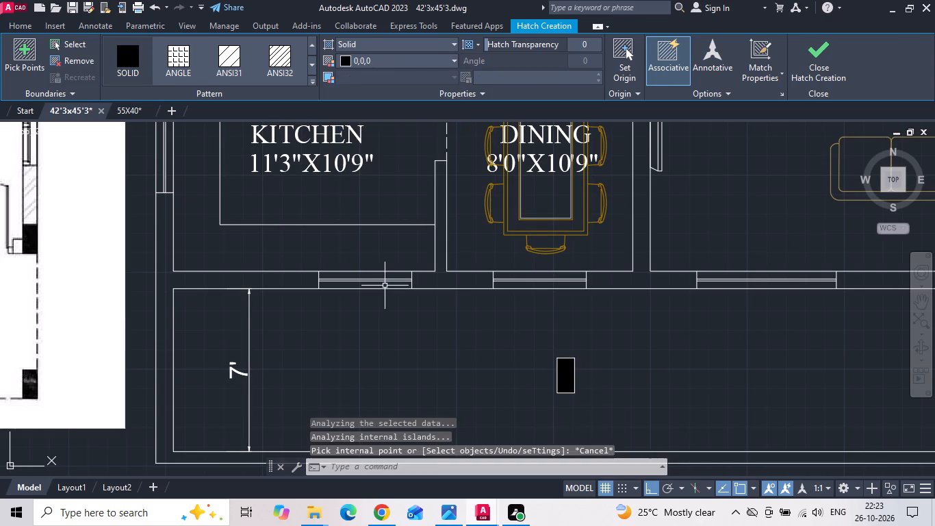
type("RE")
key("space")
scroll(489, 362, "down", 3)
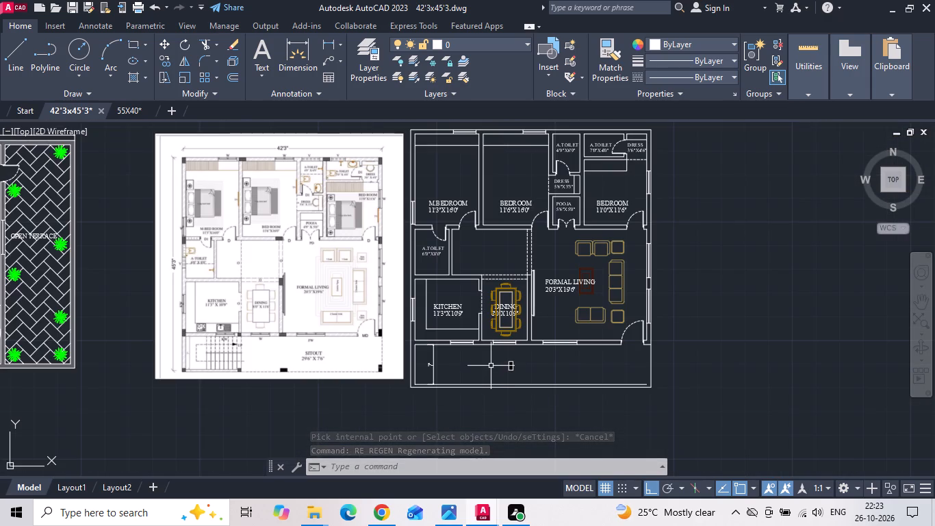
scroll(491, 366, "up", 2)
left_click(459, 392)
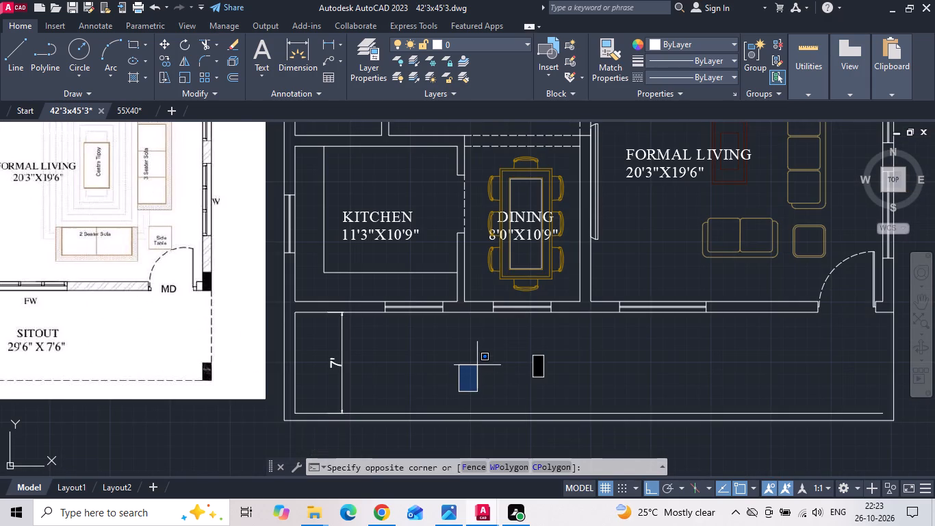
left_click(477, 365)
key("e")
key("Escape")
Draw a 9" by 9" square column in the sitout area beside the filled rectangular column.
type("REC")
key("space")
left_click_drag(433, 375, 441, 369)
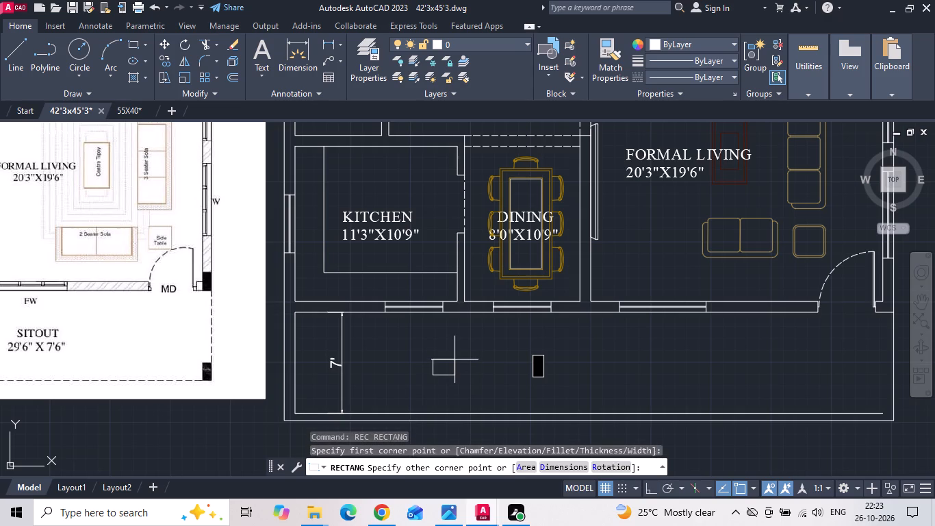
type("D")
key("space")
key("9")
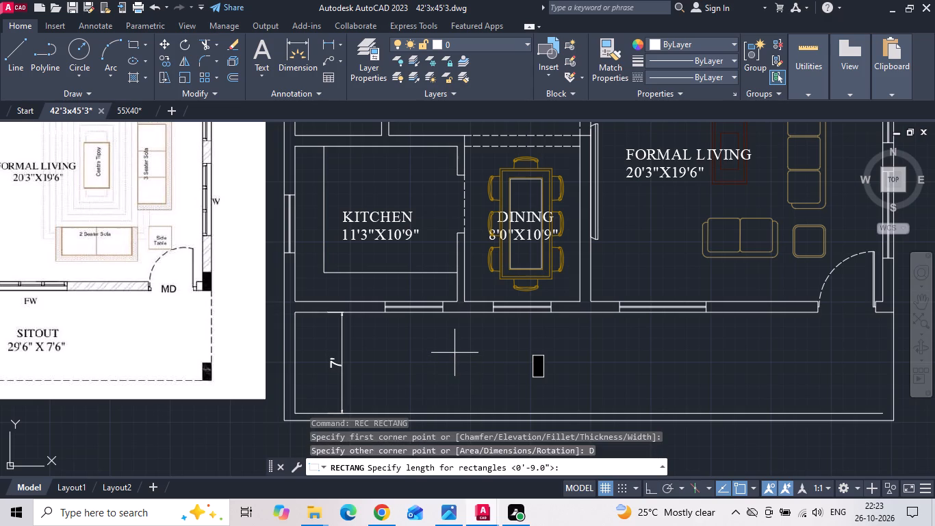
key("Return")
key("9")
key("Return")
left_click(454, 353)
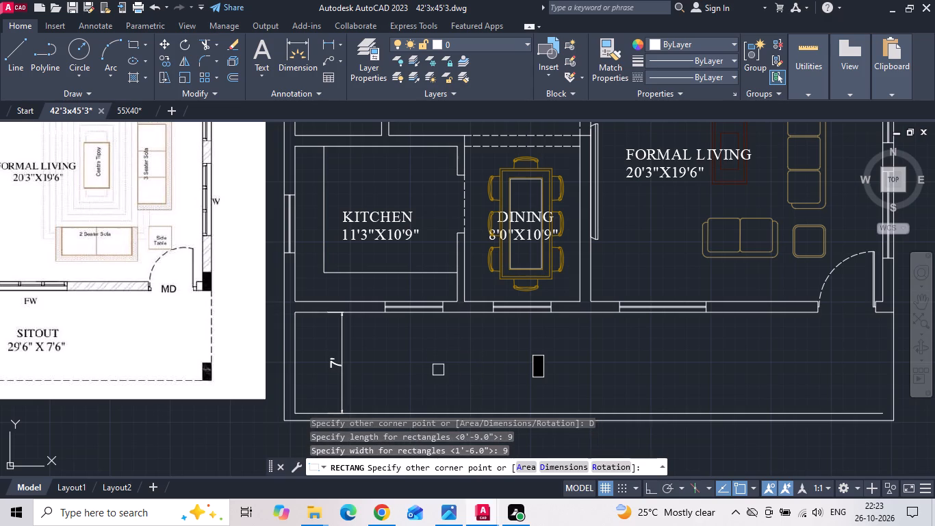
type("H")
key("space")
left_click(437, 388)
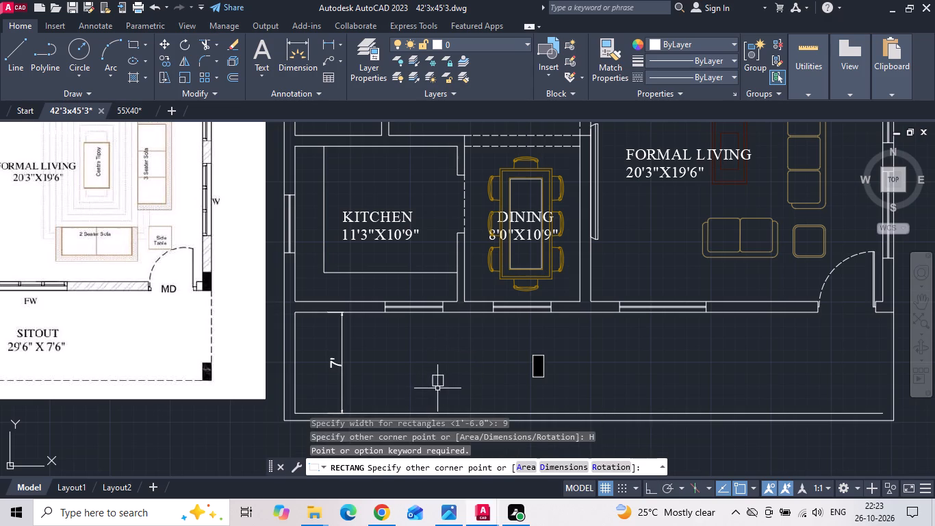
Fill the 9" square column with the same solid black hatch.
middle_click_drag(447, 376, 459, 310)
scroll(459, 310, "up", 2)
type("H")
key("space")
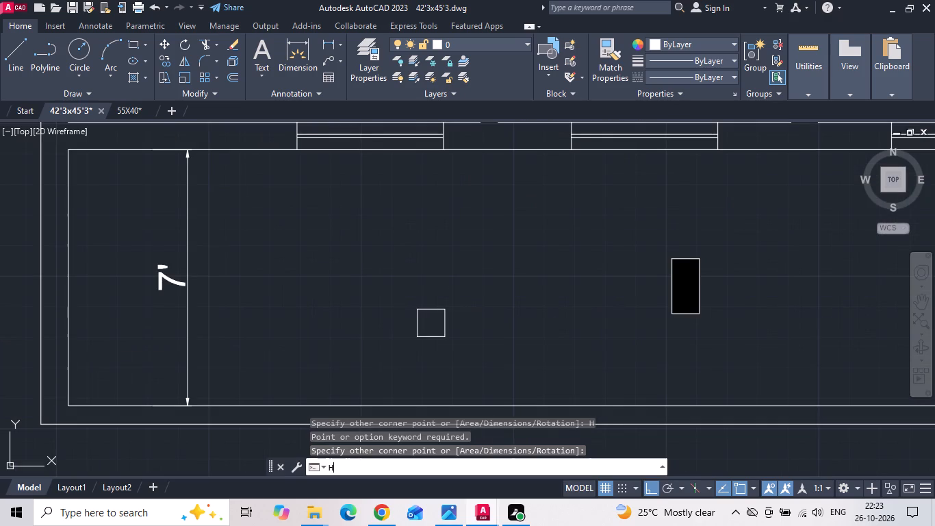
left_click(428, 331)
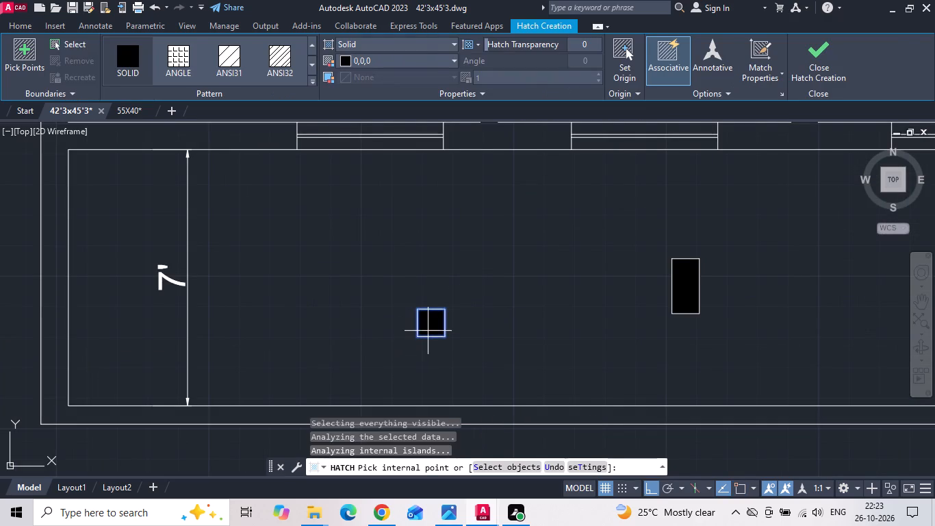
key("Escape")
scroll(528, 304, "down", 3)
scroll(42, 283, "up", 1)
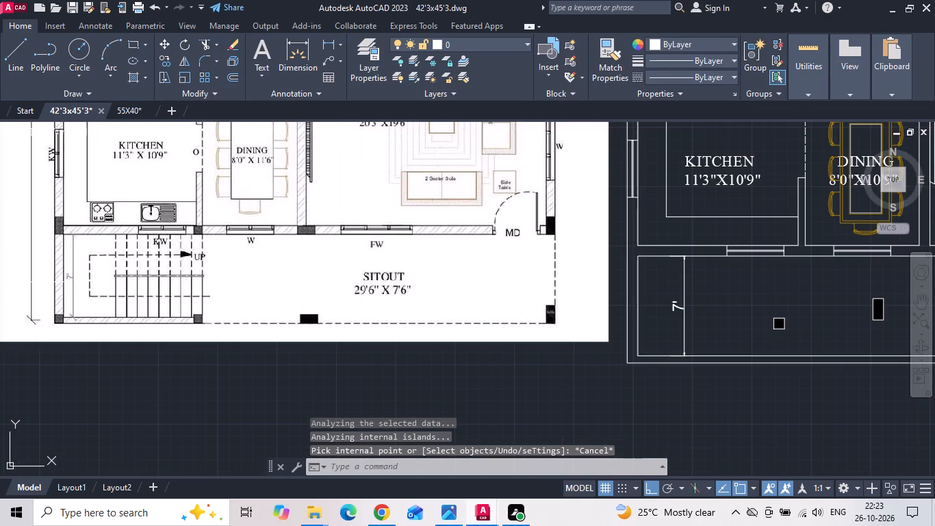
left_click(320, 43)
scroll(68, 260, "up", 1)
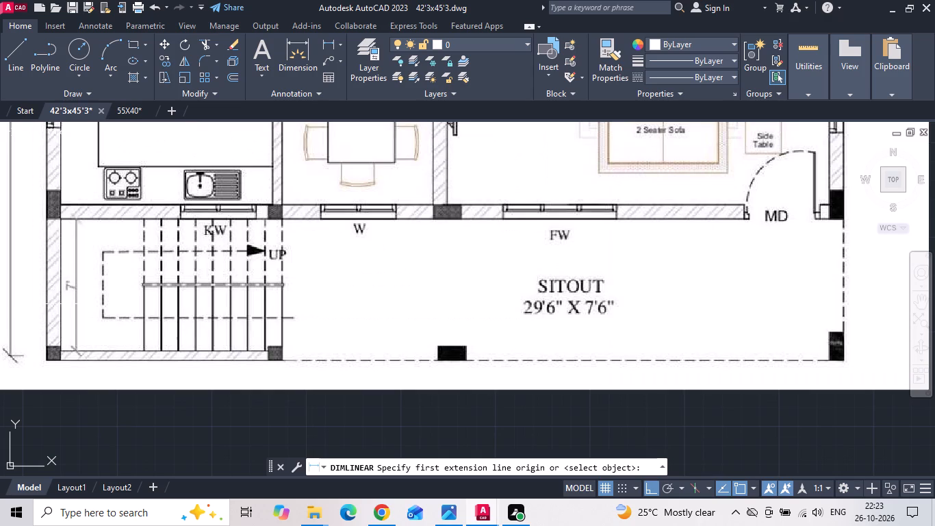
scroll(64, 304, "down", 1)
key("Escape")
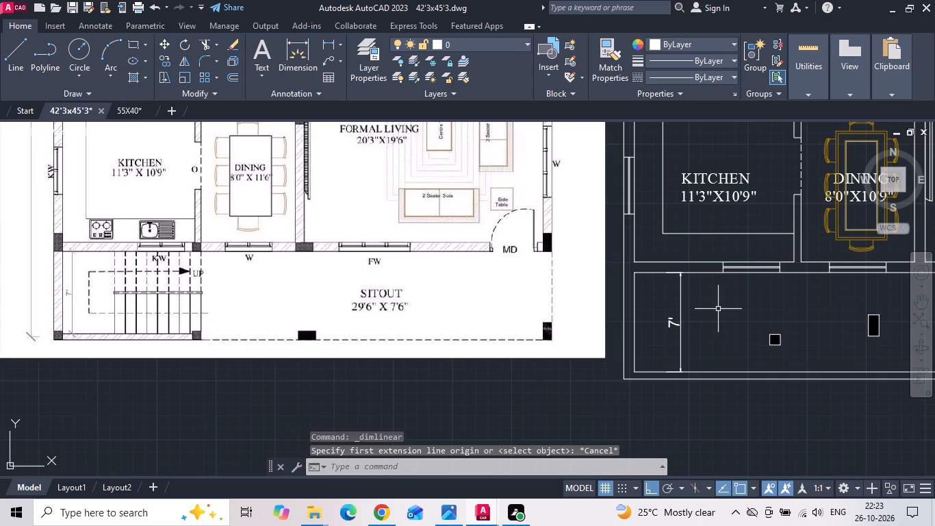
Move the filled square column into the front wall, at its junction with the wall between kitchen and dining.
middle_click_drag(726, 309, 662, 297)
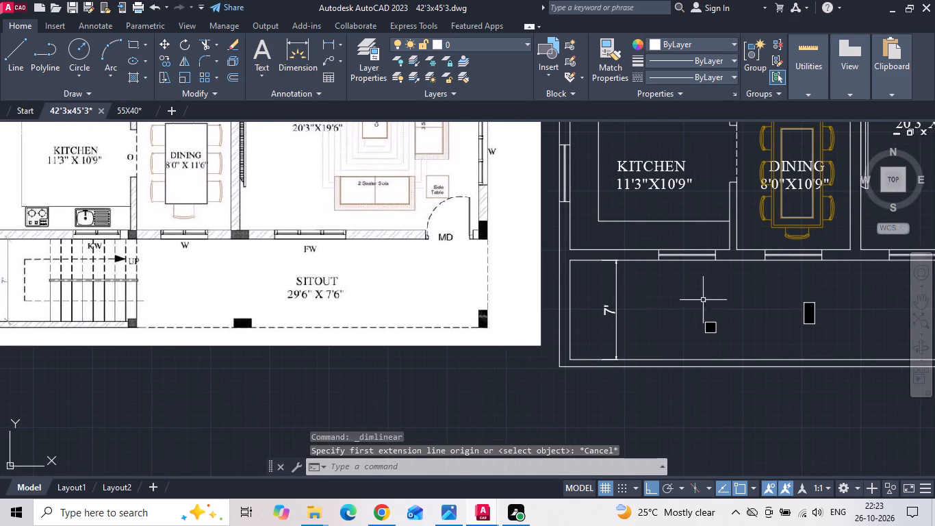
scroll(755, 303, "up", 1)
left_click_drag(721, 323, 686, 338)
left_click(623, 362)
right_click(622, 362)
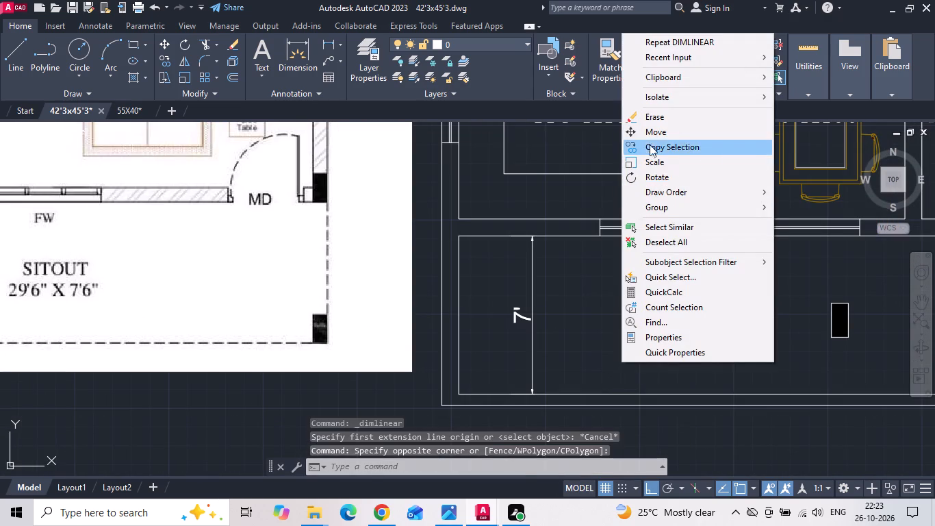
left_click(652, 138)
left_click_drag(695, 338, 696, 329)
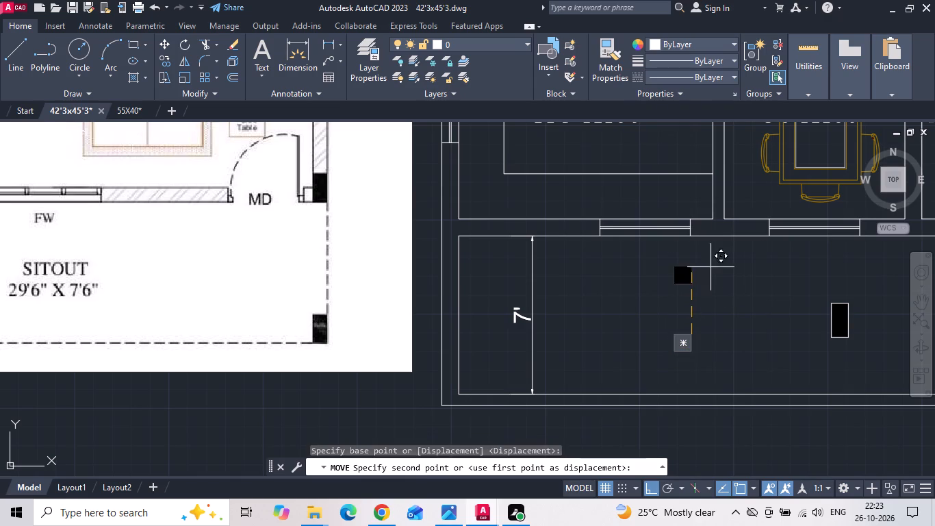
left_click(725, 219)
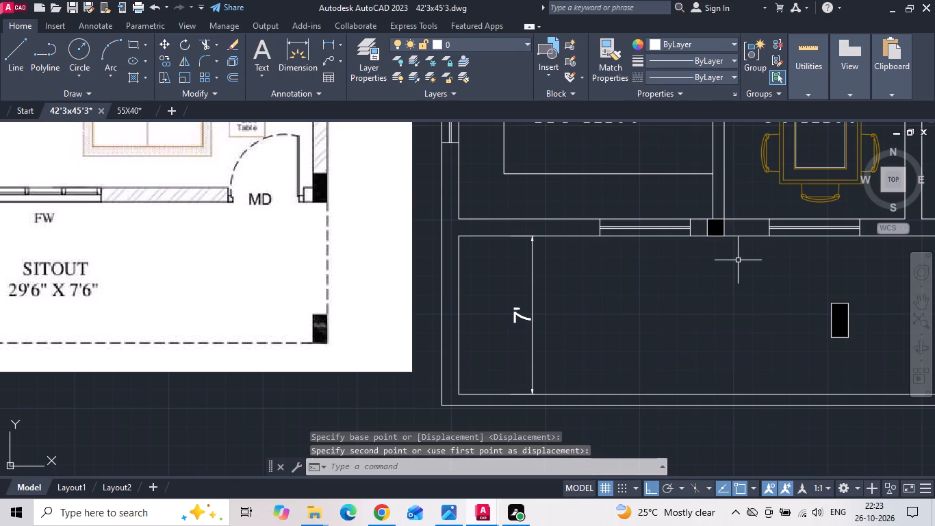
Draw a vertical line from the square column down to the inner line of the sitout's outer edge.
key("l")
key("space")
left_click(724, 231)
scroll(737, 300, "down", 1)
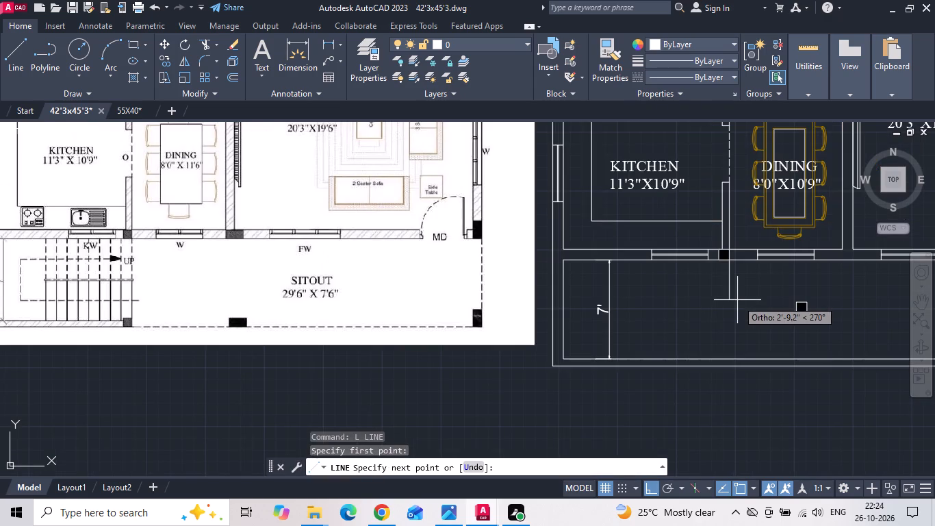
left_click(732, 358)
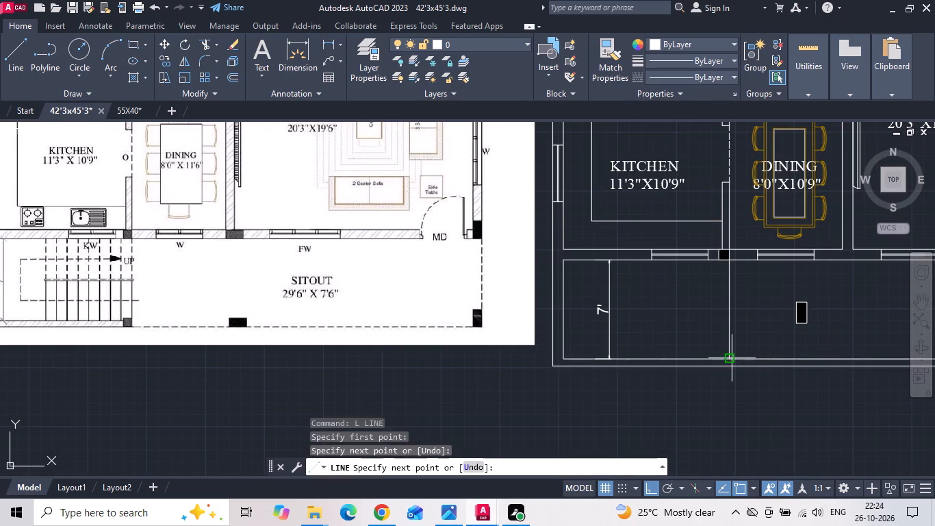
key("Escape")
Draw a horizontal line from the vertical line's midpoint towards the 7' dimension, for the stair divider.
scroll(728, 343, "down", 1)
scroll(314, 310, "up", 2)
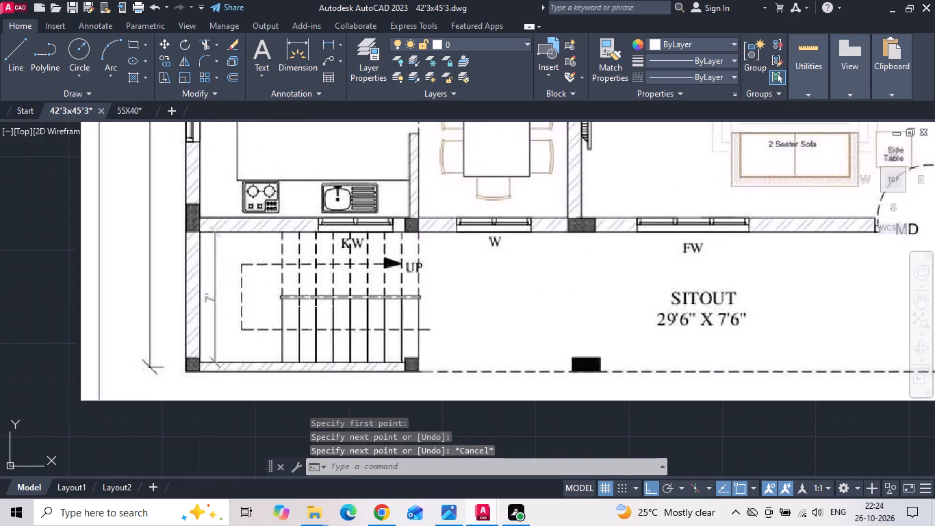
scroll(194, 273, "down", 2)
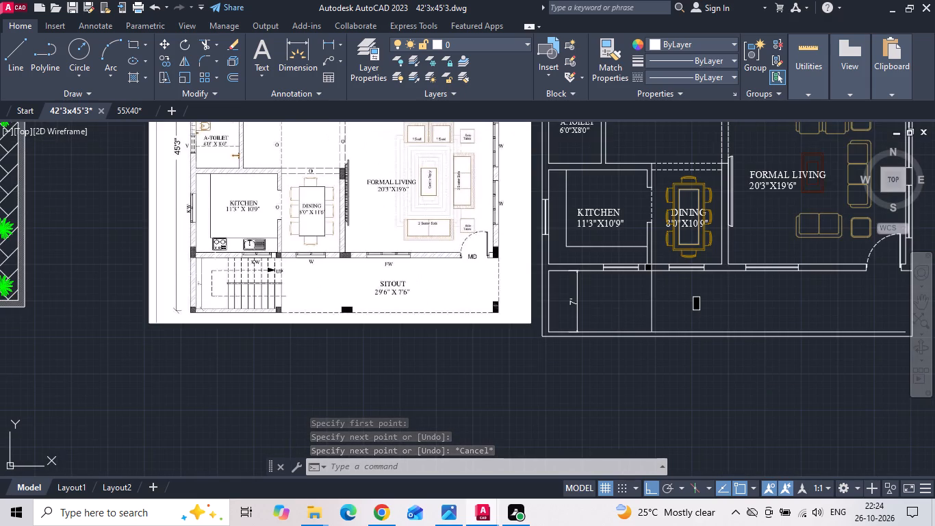
scroll(664, 295, "up", 1)
key("l")
key("space")
scroll(639, 325, "up", 1)
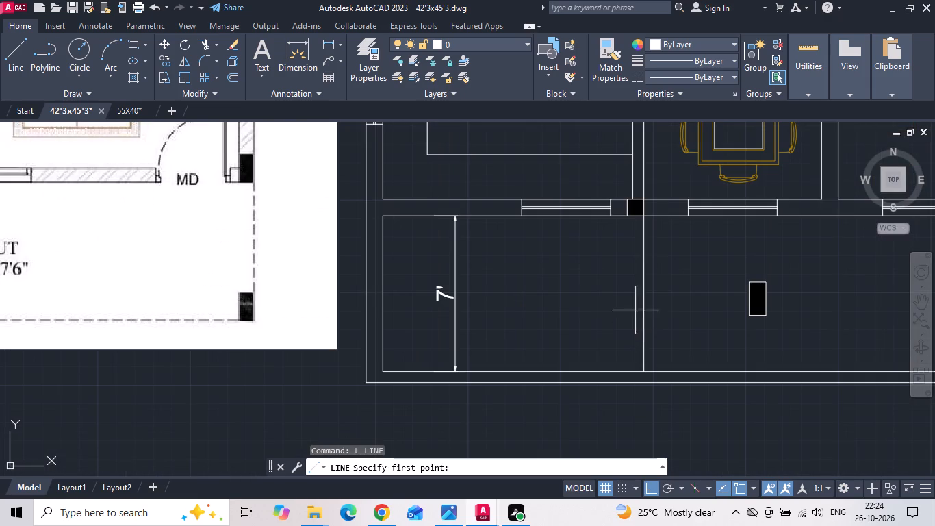
left_click(644, 292)
left_click(474, 296)
key("Escape")
Offset the horizontal stair line by 1" to both sides.
type("O 1")
key("space")
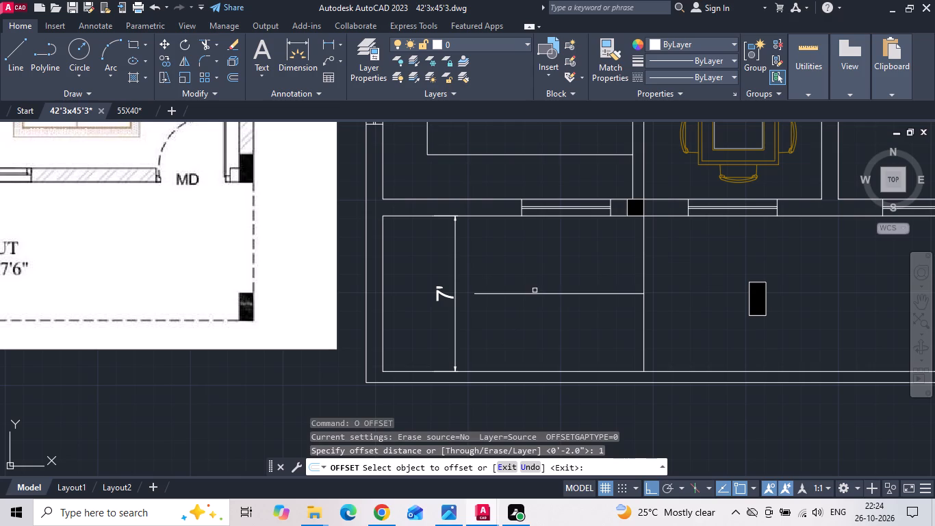
left_click(537, 292)
left_click(551, 250)
left_click_drag(539, 295, 533, 310)
left_click(531, 318)
scroll(550, 287, "up", 2)
key("Escape")
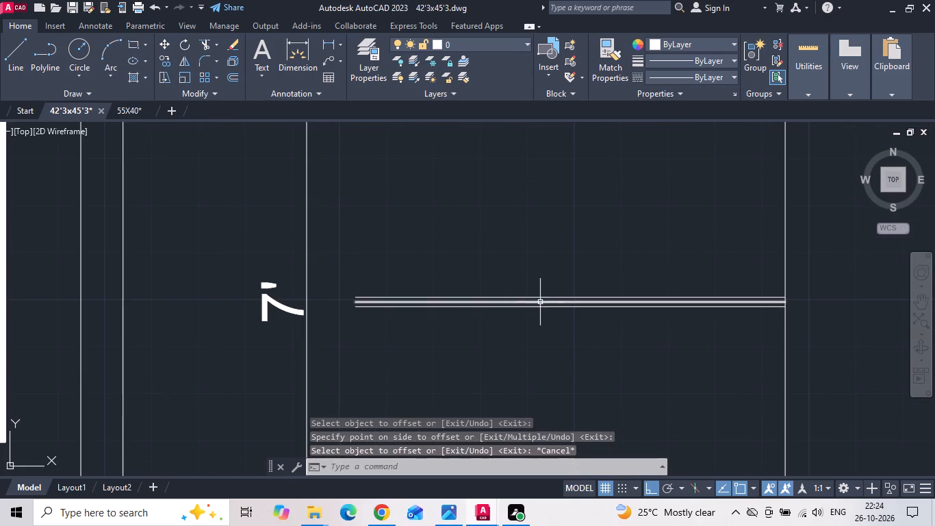
Delete the original centre line between the two offset stair lines.
left_click(539, 301)
key("Delete")
Trim away the part of the vertical line below the double stair divider lines.
type("TR")
key("space")
key("space")
scroll(539, 301, "down", 1)
left_click_drag(622, 365, 747, 360)
scroll(705, 339, "down", 1)
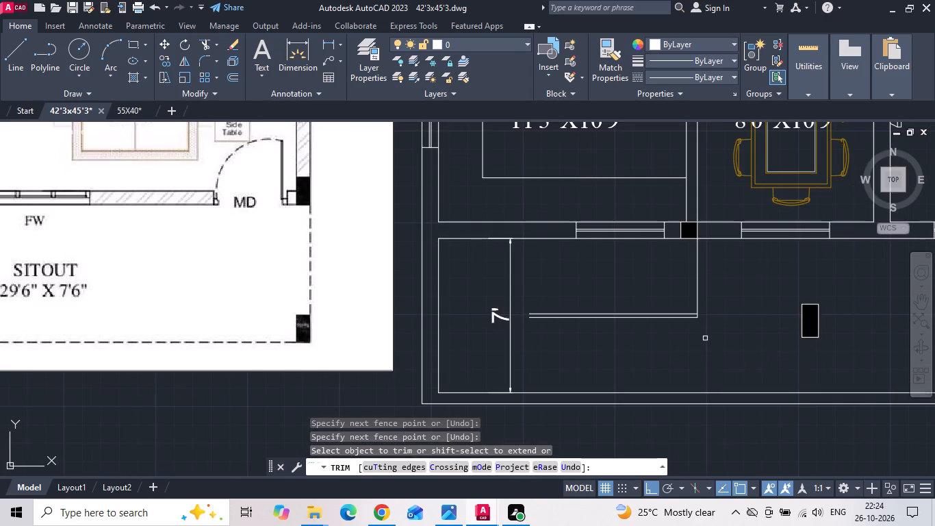
scroll(705, 338, "down", 1)
scroll(708, 317, "up", 2)
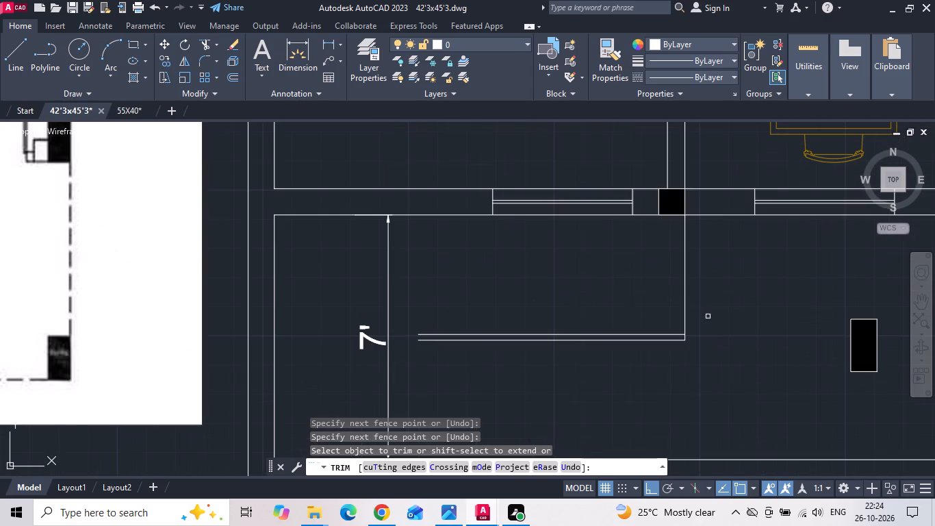
key("Escape")
Copy the vertical stair line eight times towards the 7' dimension, at distances of 10, 20, 30, 40, 50, 60, 70 and 80 inches.
left_click_drag(706, 300, 694, 298)
left_click(626, 290)
right_click(626, 290)
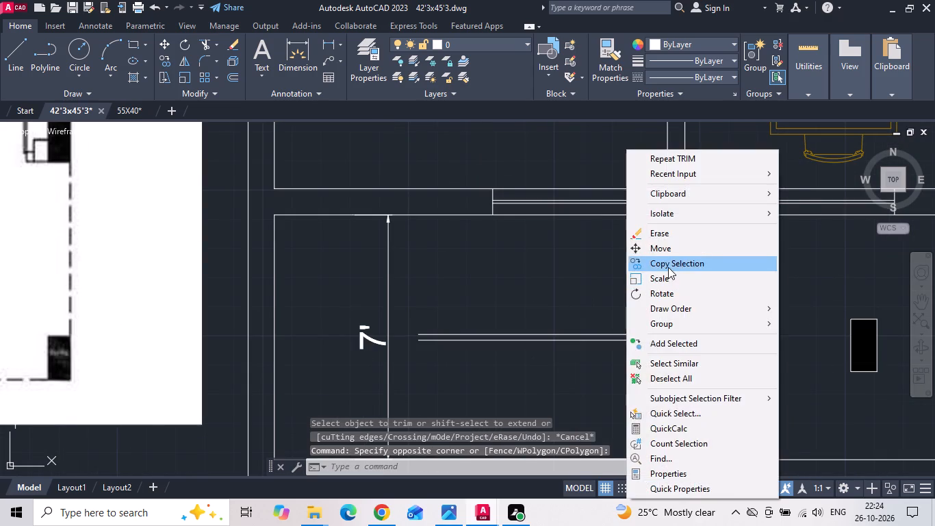
left_click(668, 267)
scroll(658, 268, "down", 2)
middle_click_drag(69, 281, 143, 277)
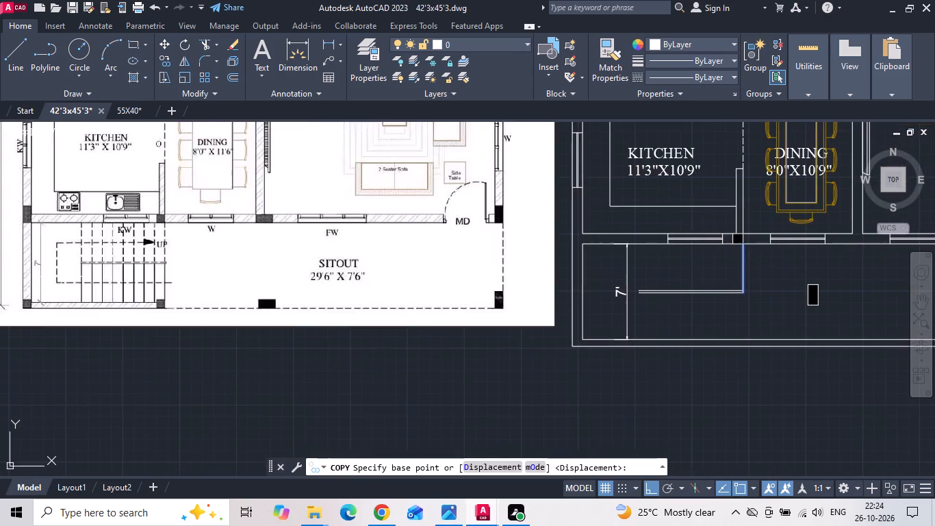
scroll(9, 271, "up", 2)
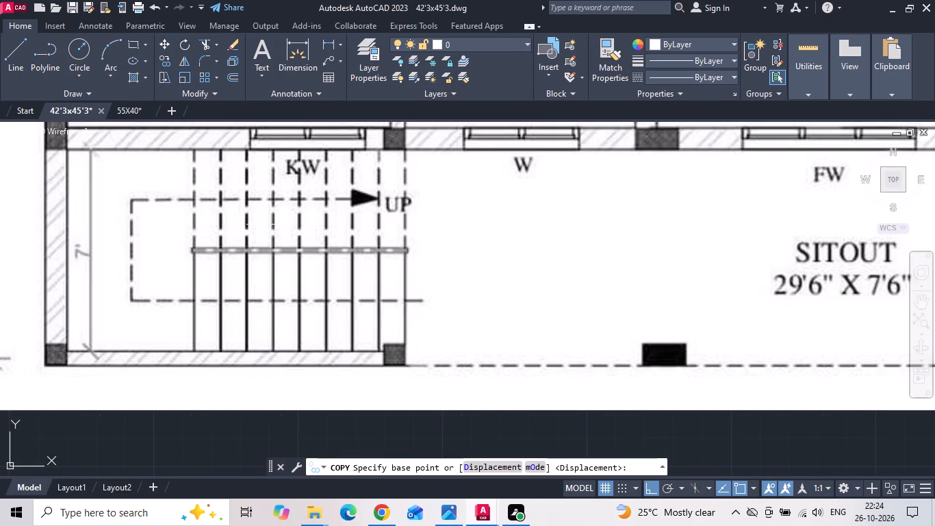
scroll(220, 238, "down", 2)
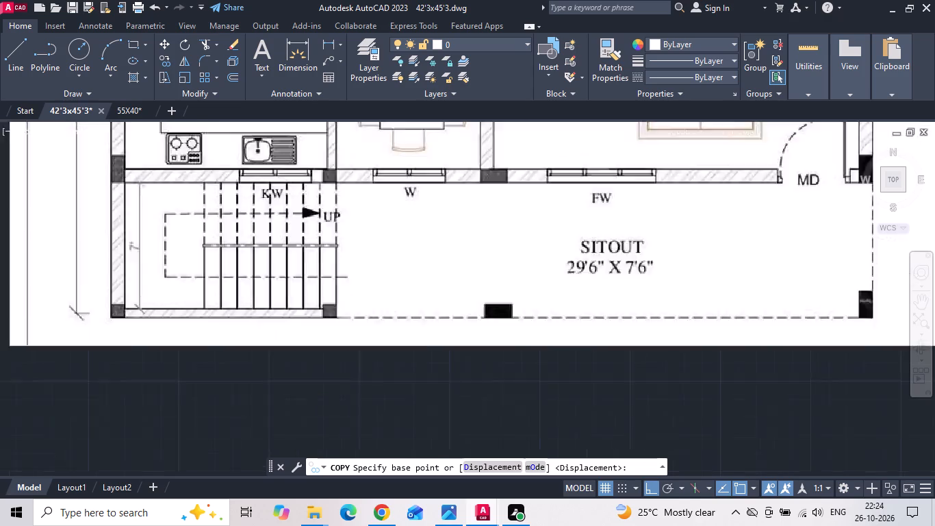
scroll(202, 242, "down", 1)
scroll(513, 247, "up", 2)
left_click_drag(695, 245, 687, 250)
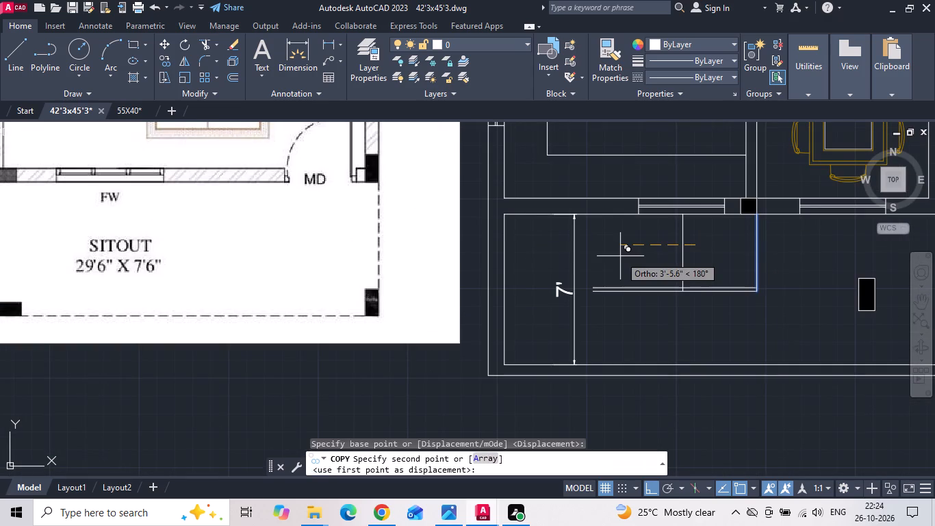
type("10")
key("Return")
type("20")
key("Return")
type("30")
key("Return")
type("40")
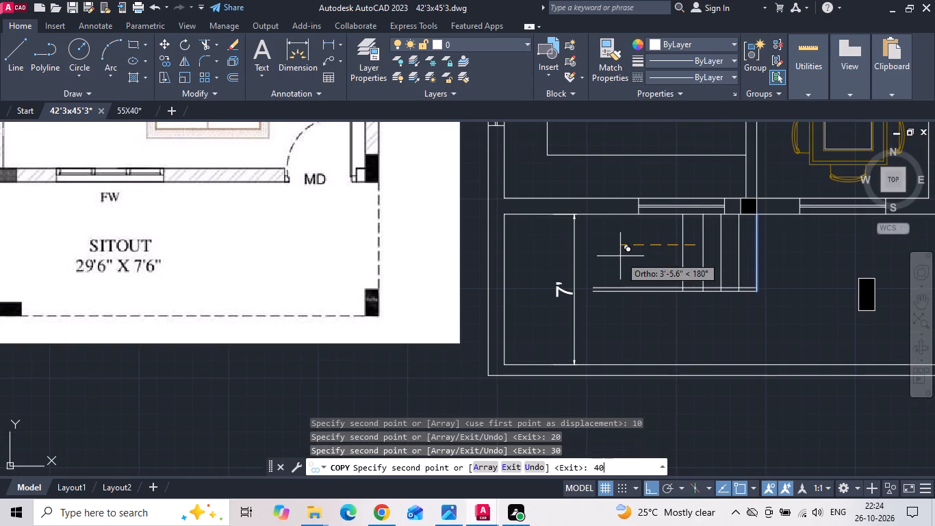
key("Return")
type("50")
key("Return")
type("60")
key("Return")
type("70")
key("Return")
type("80")
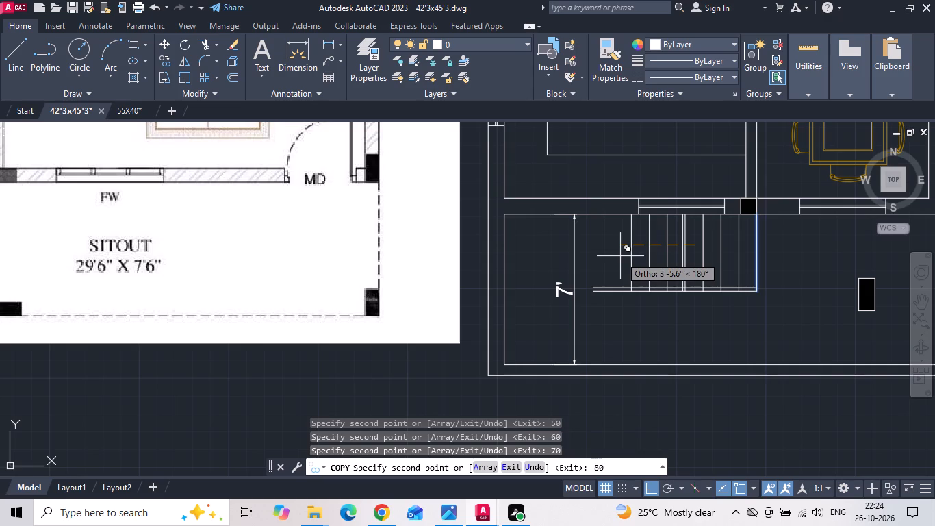
key("Return")
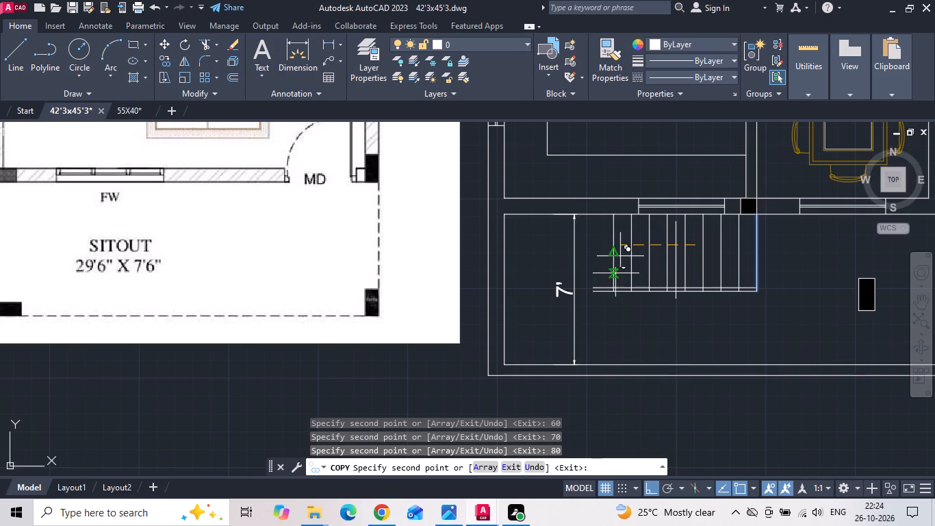
key("Escape")
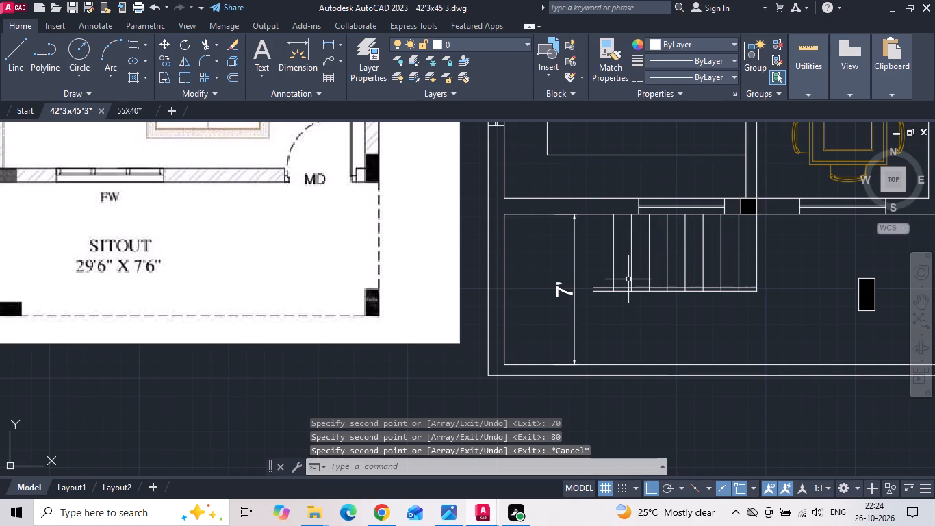
Trim the ends of both stair divider lines that extend beyond the last tread line.
key("t")
type("R")
key("space")
key("space")
left_click(603, 287)
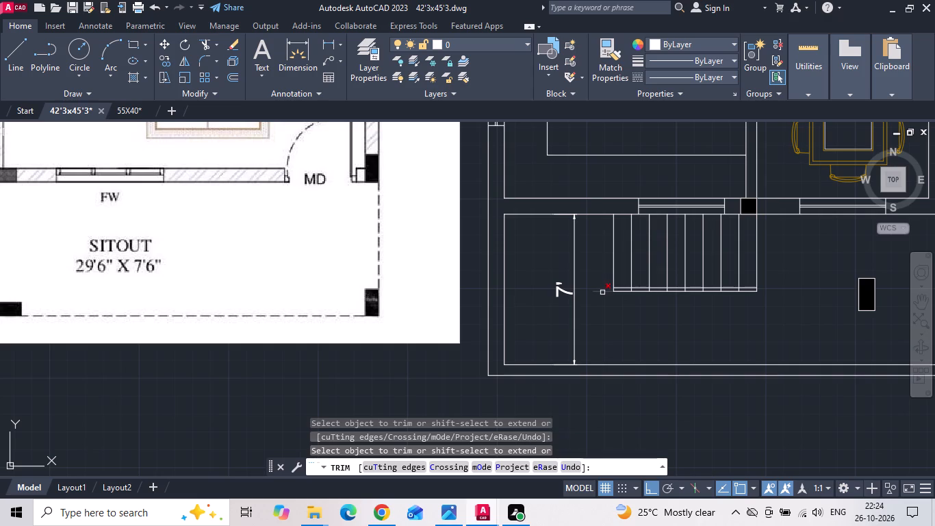
left_click(602, 292)
Trim the tread line pieces lying between the two stair divider lines.
scroll(740, 293, "up", 2)
left_click(741, 281)
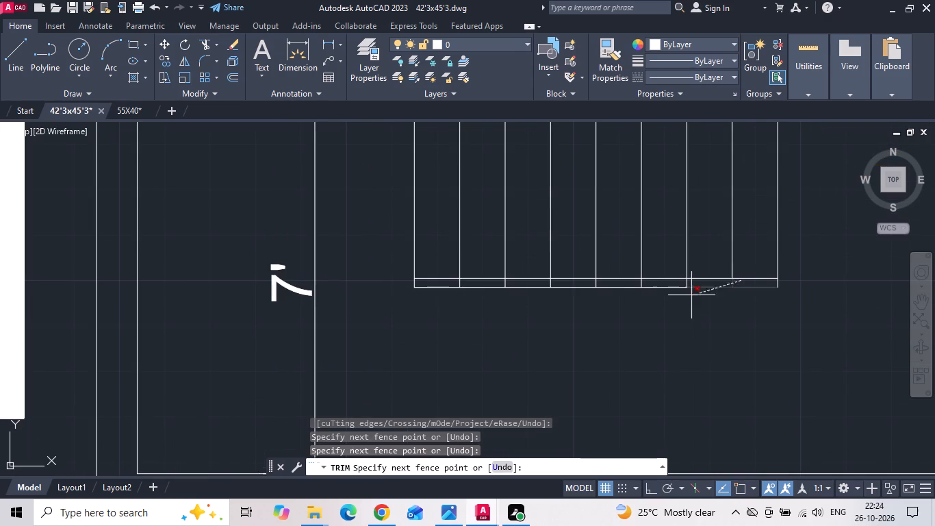
left_click(445, 282)
scroll(463, 302, "down", 1)
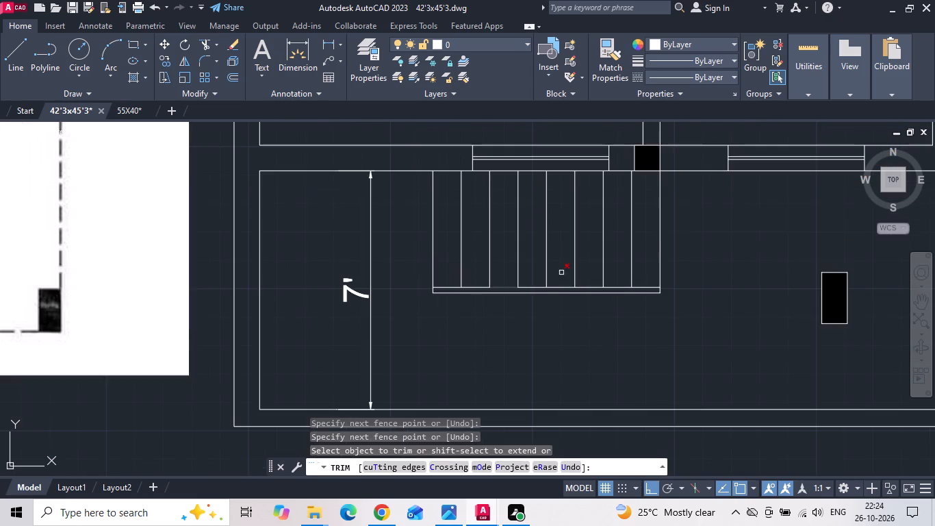
key("Escape")
Copy all the upper tread lines down from the wall line to the lower divider line, forming the lower flight.
left_click_drag(676, 228, 630, 231)
left_click(422, 251)
right_click(422, 251)
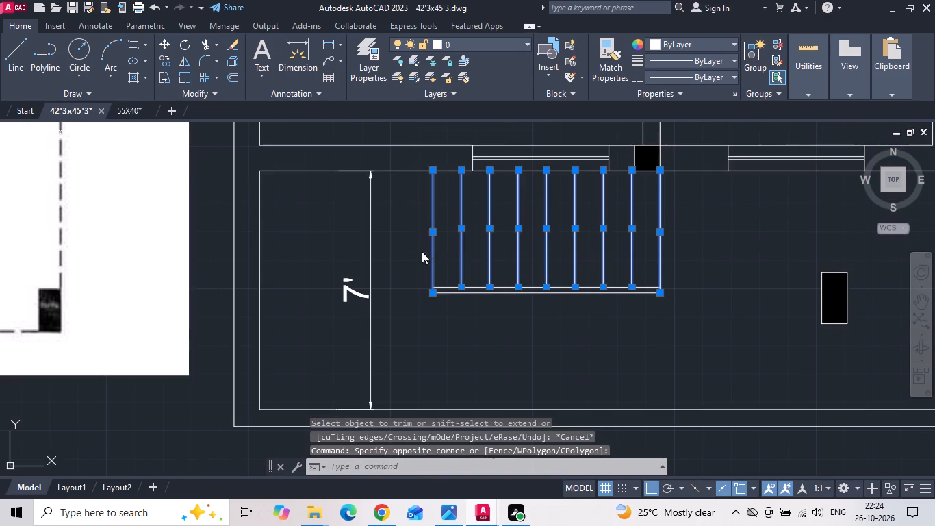
left_click(439, 277)
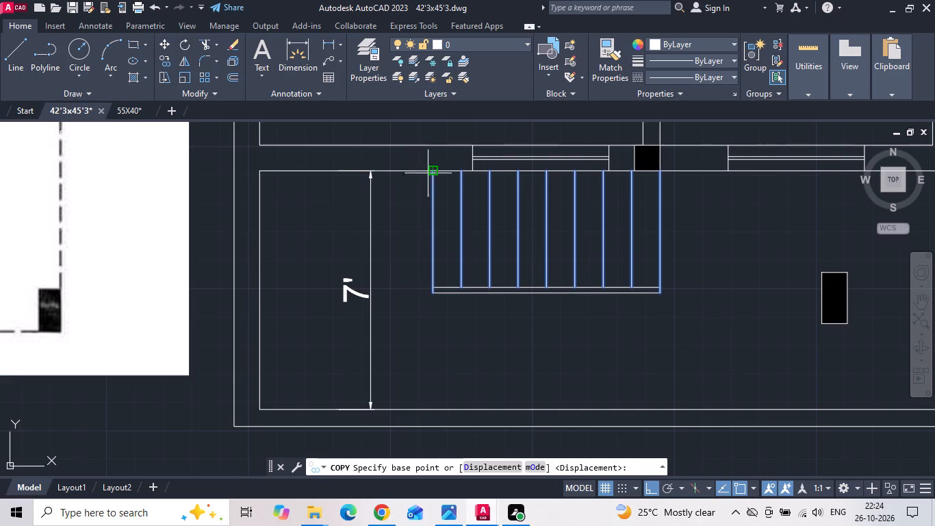
left_click(433, 172)
scroll(437, 301, "up", 2)
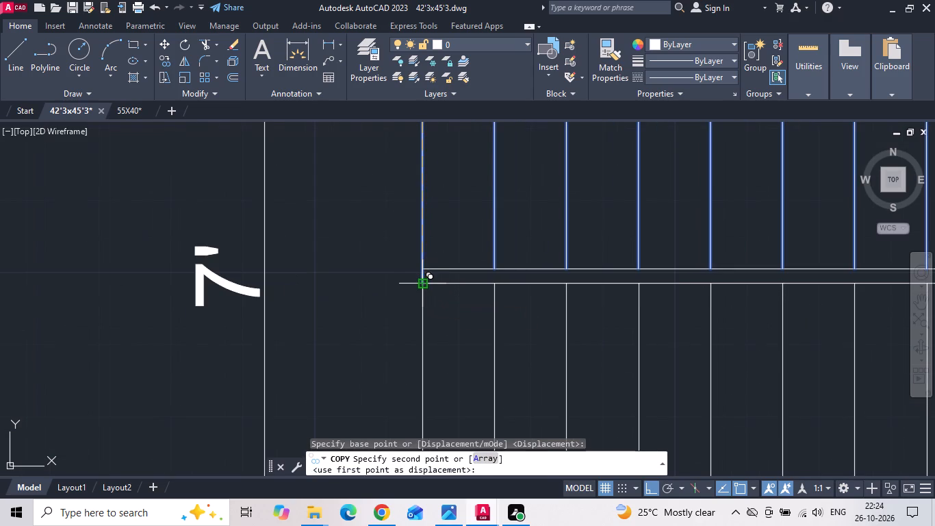
left_click(418, 282)
scroll(414, 285, "down", 3)
key("Escape")
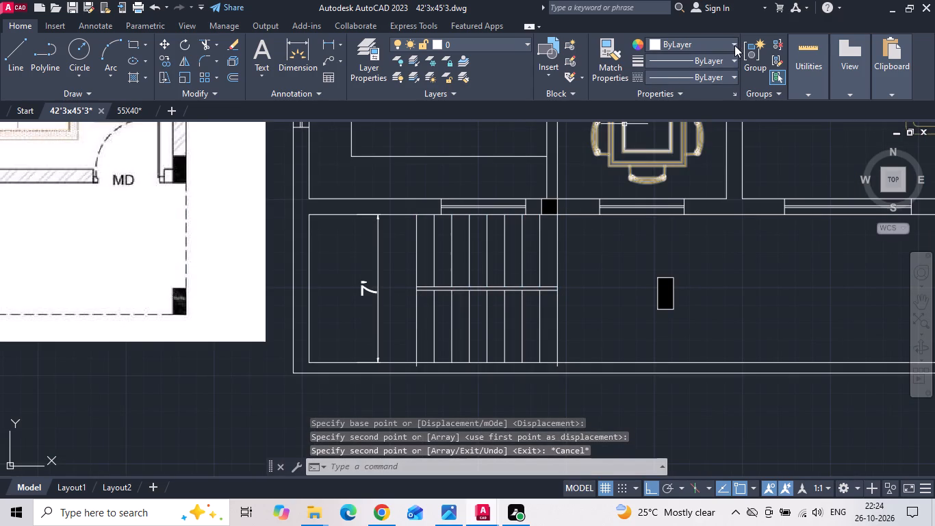
Match the upper flight's tread lines to the dashed opening line between the kitchen and dining room.
left_click(604, 77)
scroll(653, 262, "down", 4)
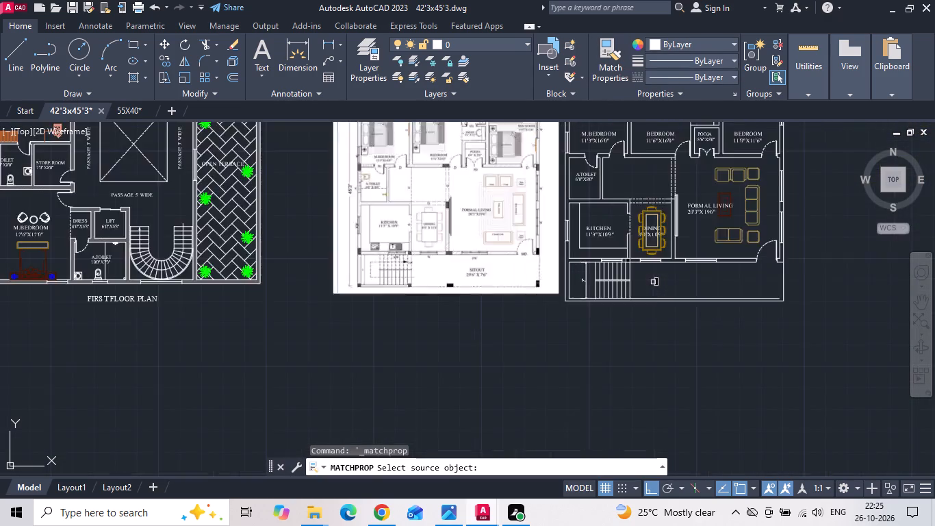
scroll(316, 285, "up", 1)
scroll(314, 290, "down", 2)
scroll(553, 276, "up", 2)
scroll(478, 281, "up", 1)
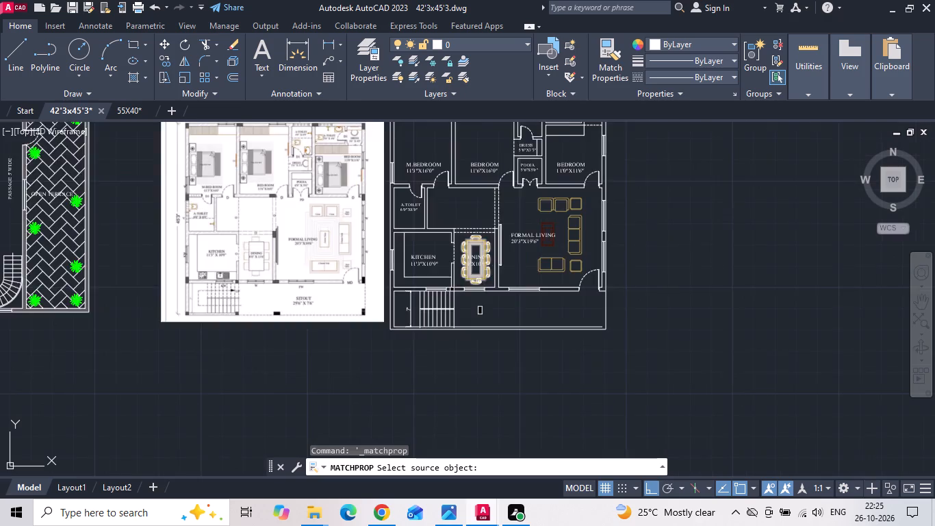
scroll(477, 281, "up", 1)
left_click(416, 219)
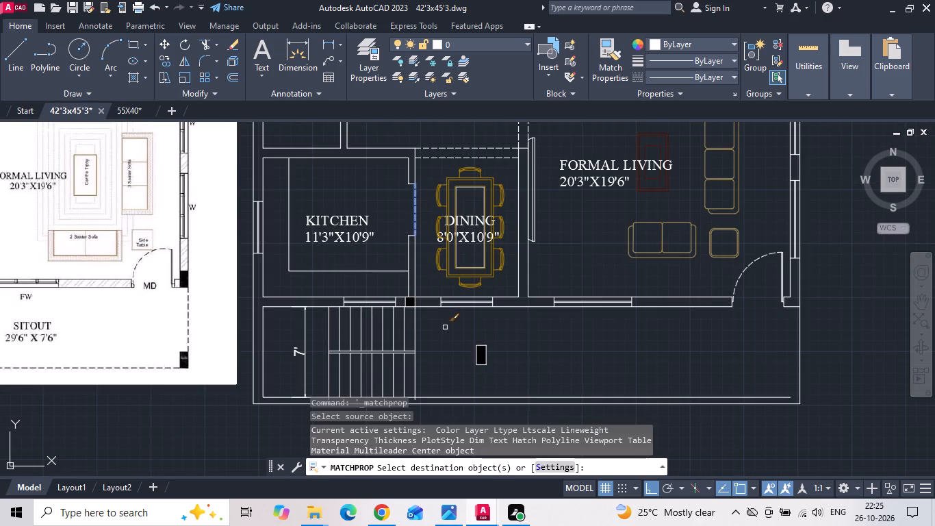
left_click(446, 329)
left_click(317, 334)
key("Escape")
Delete the 7' dimension beside the staircase.
left_click(313, 341)
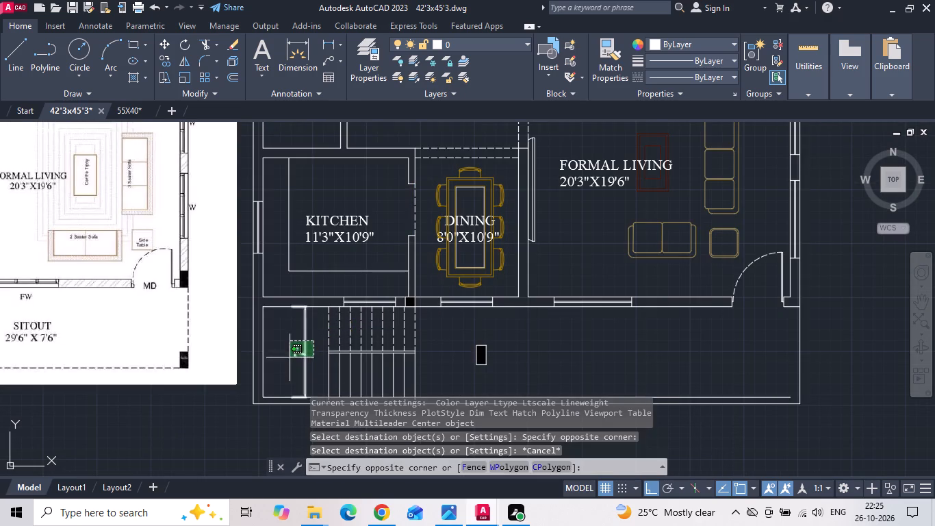
left_click(288, 359)
key("Delete")
Trim the lower tread line ends that run past the inner line of the bottom wall.
scroll(563, 202, "down", 2)
scroll(444, 273, "up", 2)
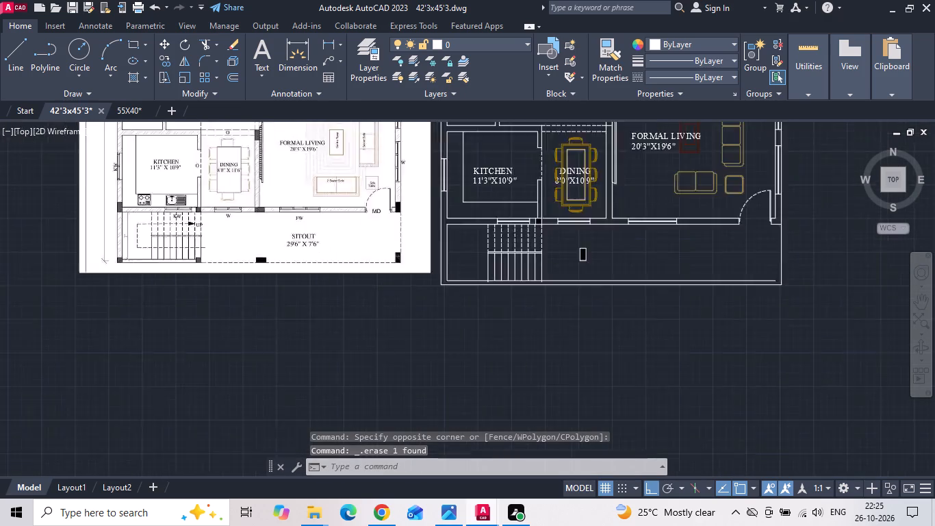
scroll(444, 273, "up", 1)
scroll(732, 261, "up", 1)
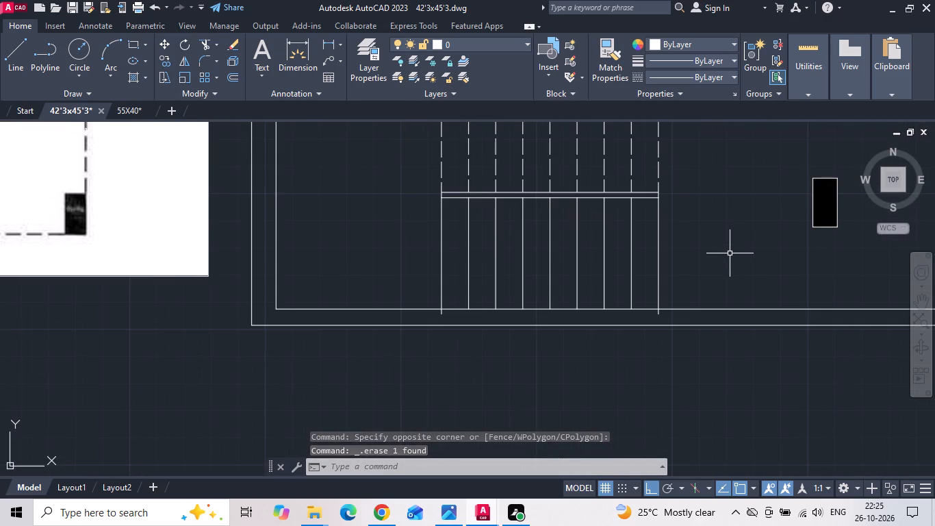
key("t")
key("r")
key("space")
key("space")
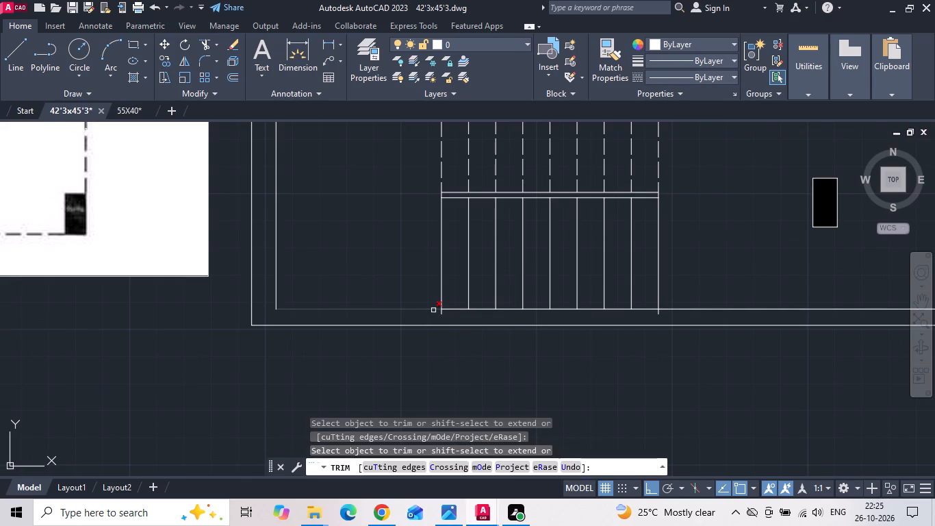
left_click(437, 313)
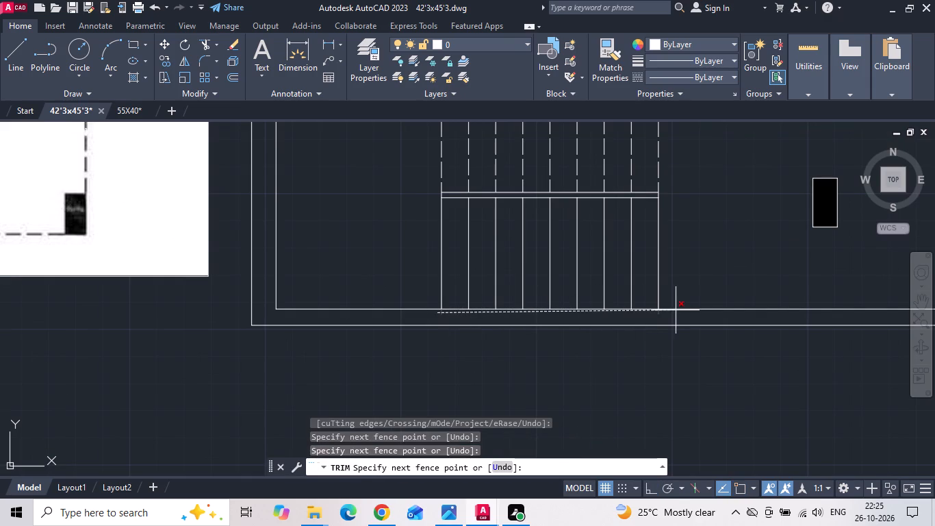
left_click(676, 312)
key("Escape")
Draw a horizontal line across the lower flight from the midpoint of its outermost tread line to the last tread line.
scroll(676, 316, "down", 4)
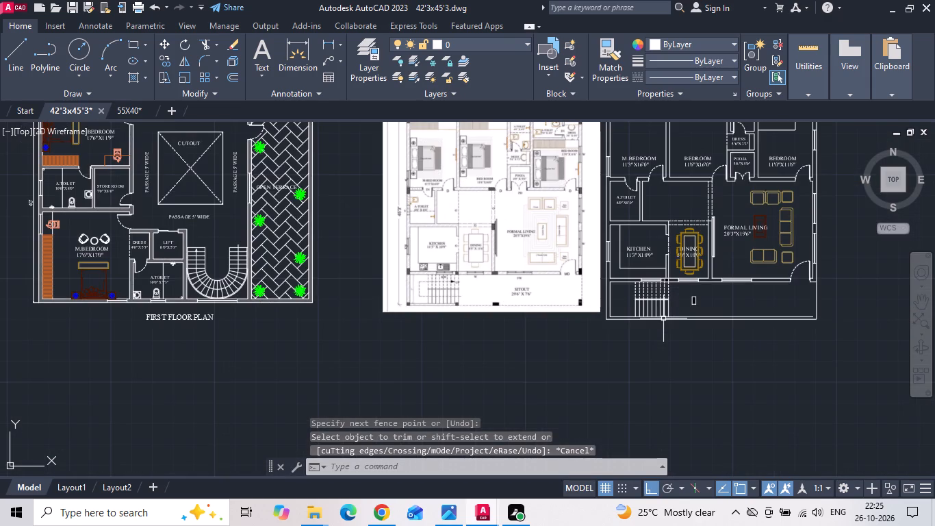
scroll(643, 301, "up", 1)
type("L")
key("space")
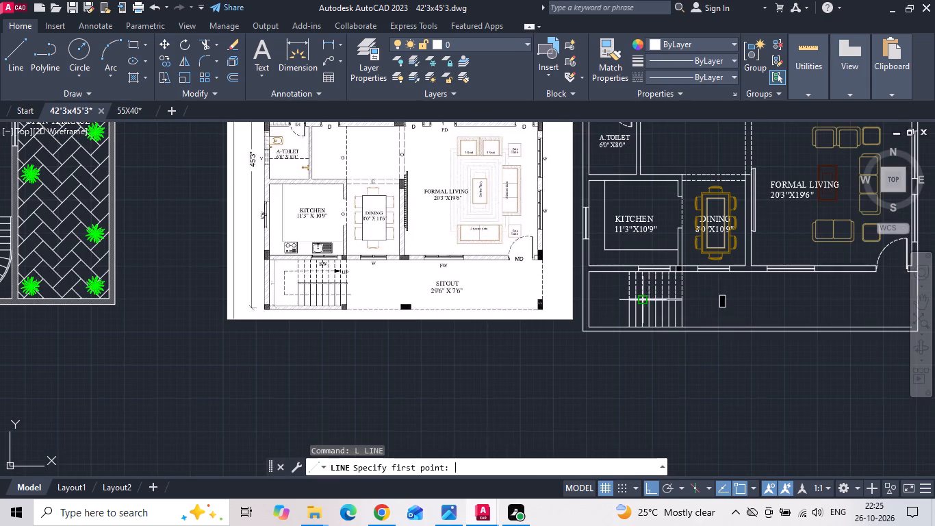
scroll(693, 295, "up", 2)
left_click(662, 338)
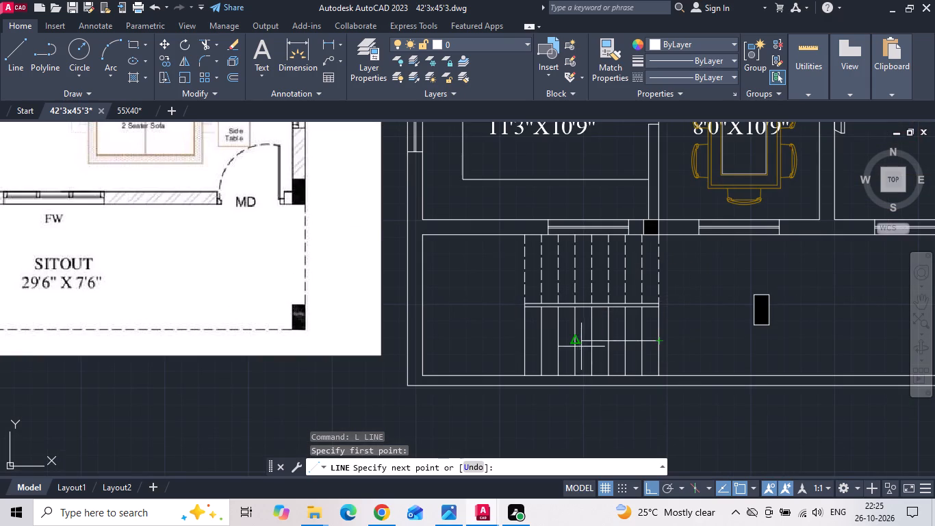
left_click(522, 343)
key("Escape")
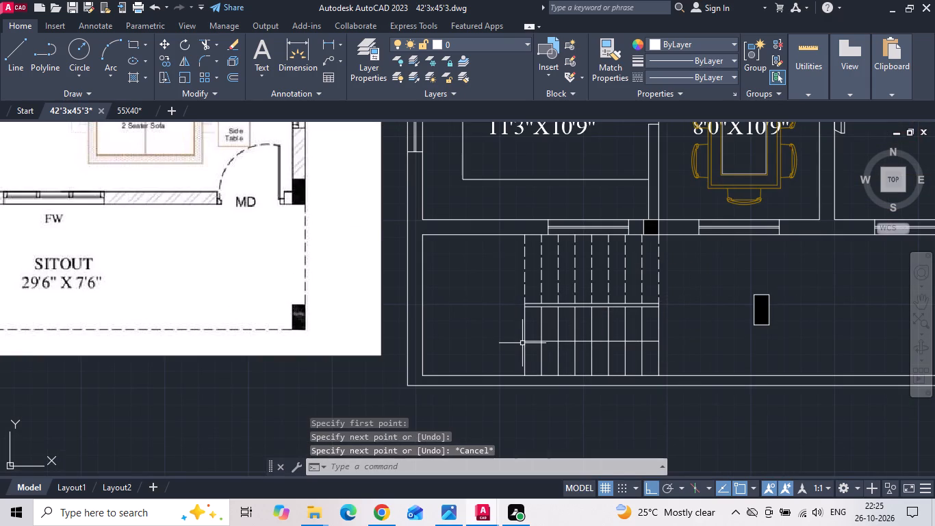
Draw a horizontal line across the upper flight through the midpoints of its outermost tread lines.
key("l")
key("space")
left_click(661, 268)
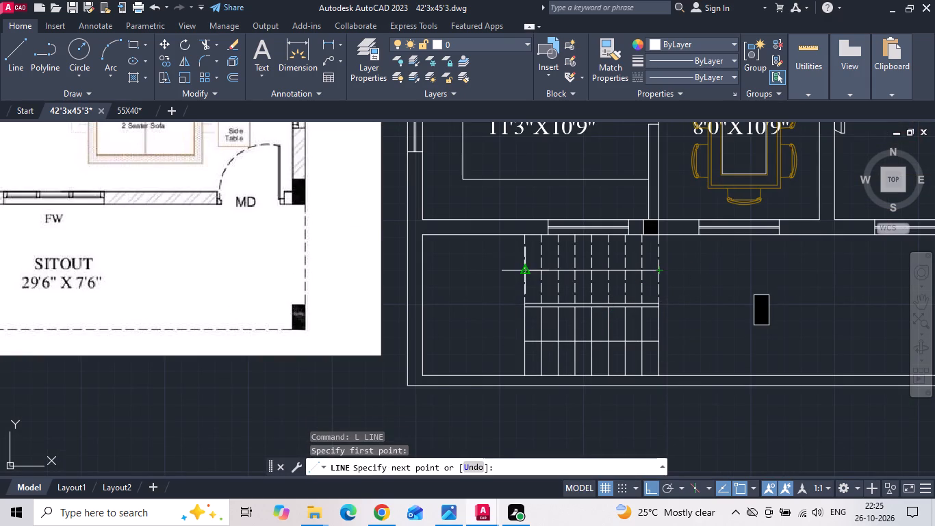
left_click(523, 275)
key("Escape")
Draw a horizontal helper line across the stair landing from the last lower tread line to the inner wall line.
type("L")
key("space")
scroll(521, 310, "up", 2)
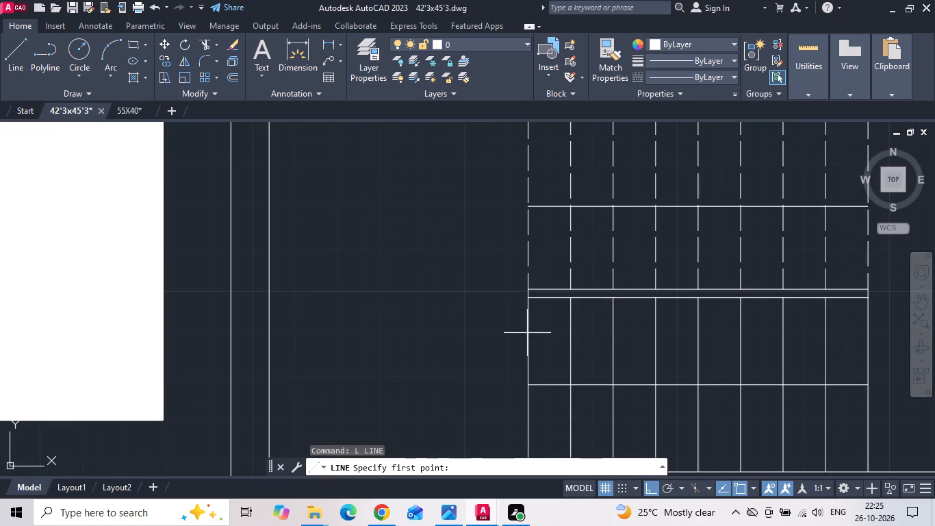
left_click(532, 335)
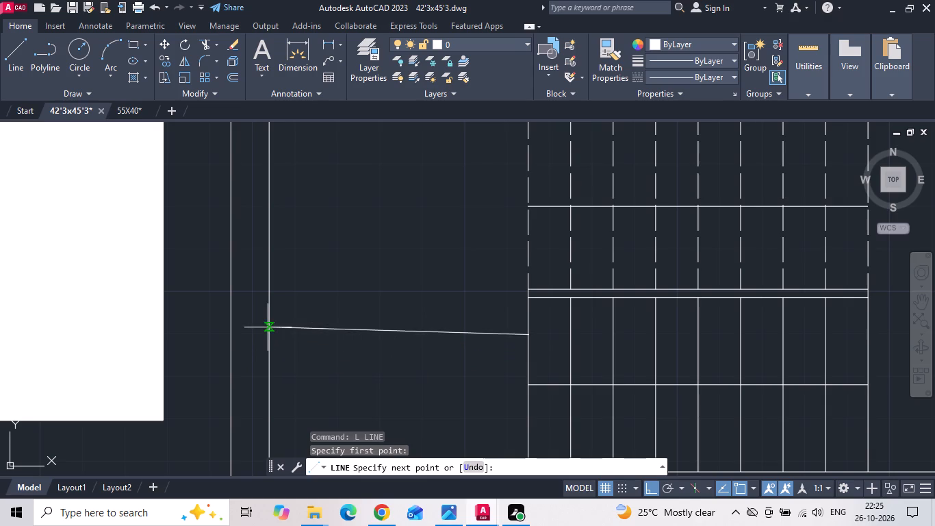
left_click(268, 338)
key("Escape")
Draw a vertical line upwards from the midpoint of the landing helper line to about the upper flight's centre line.
key("l")
key("space")
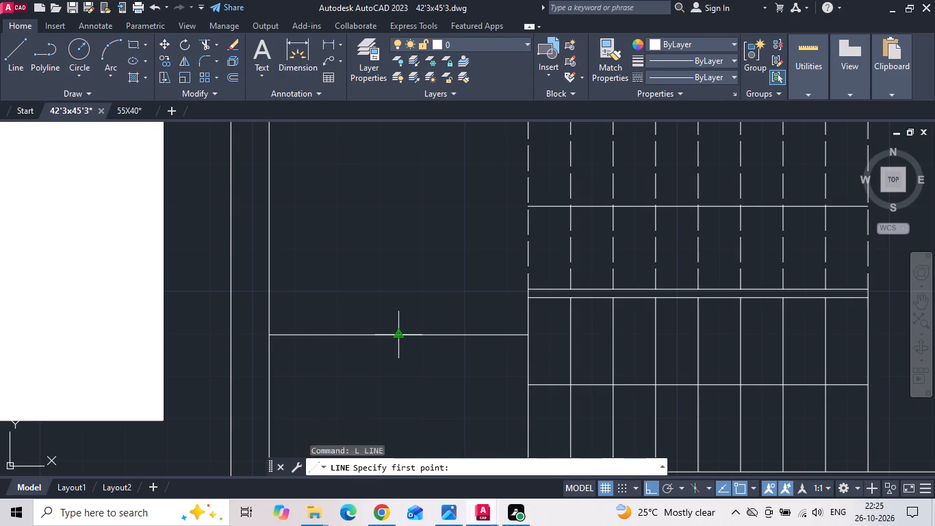
left_click(398, 336)
left_click(398, 213)
key("Escape")
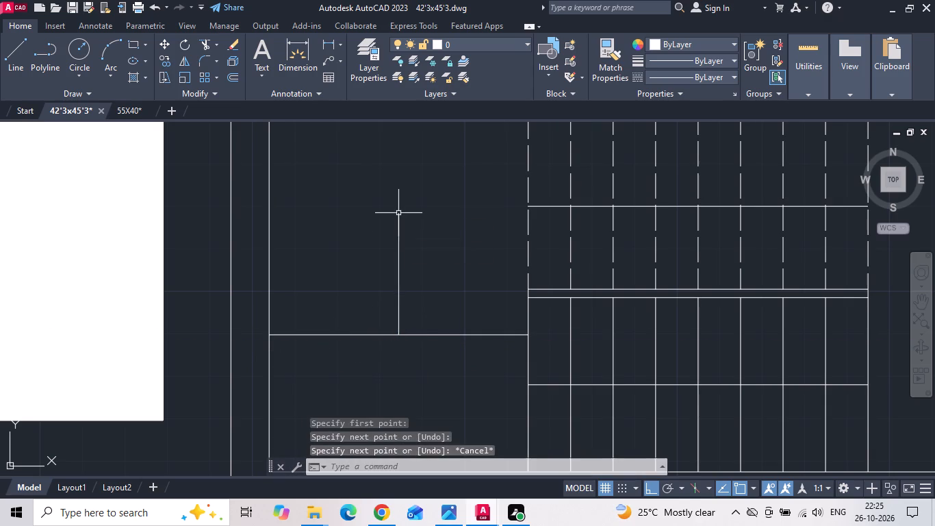
Fillet the vertical landing line with the upper and lower flight centre lines at zero radius to form square corners.
type("F")
key("space")
left_click(399, 257)
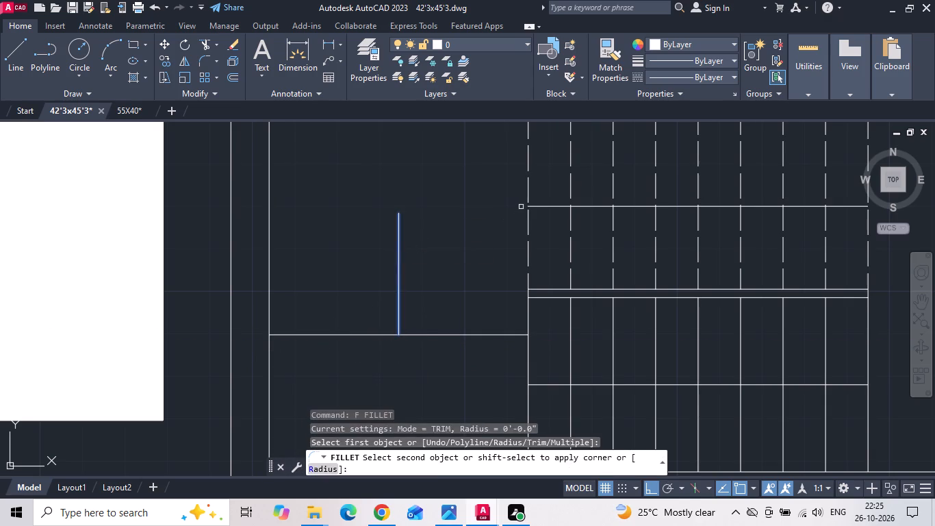
left_click(541, 205)
key("space")
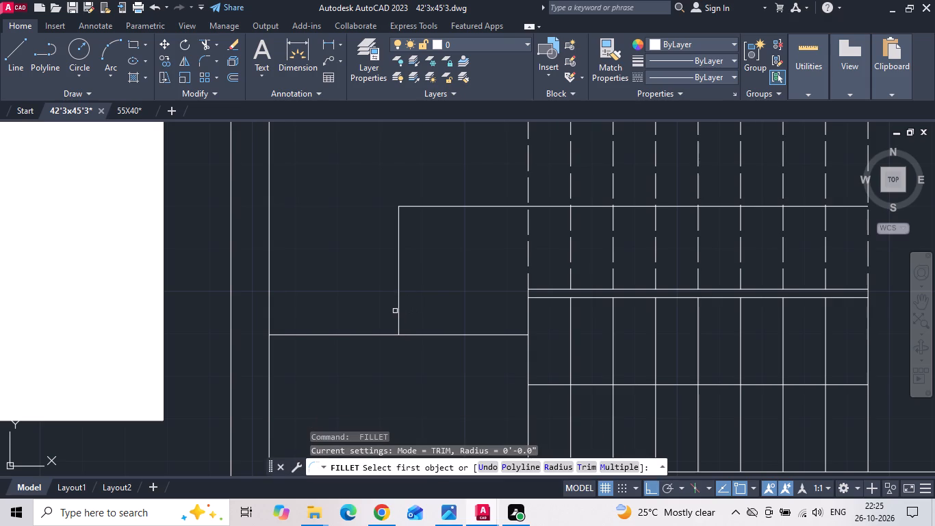
left_click(397, 315)
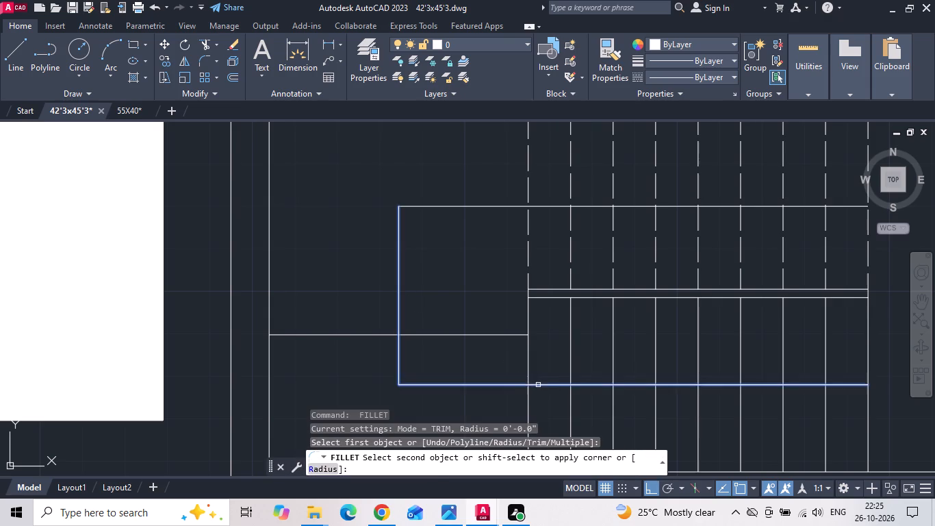
left_click(538, 385)
key("Escape")
Erase the horizontal helper line across the stair landing.
left_click_drag(496, 345, 491, 337)
left_click(483, 316)
key("Delete")
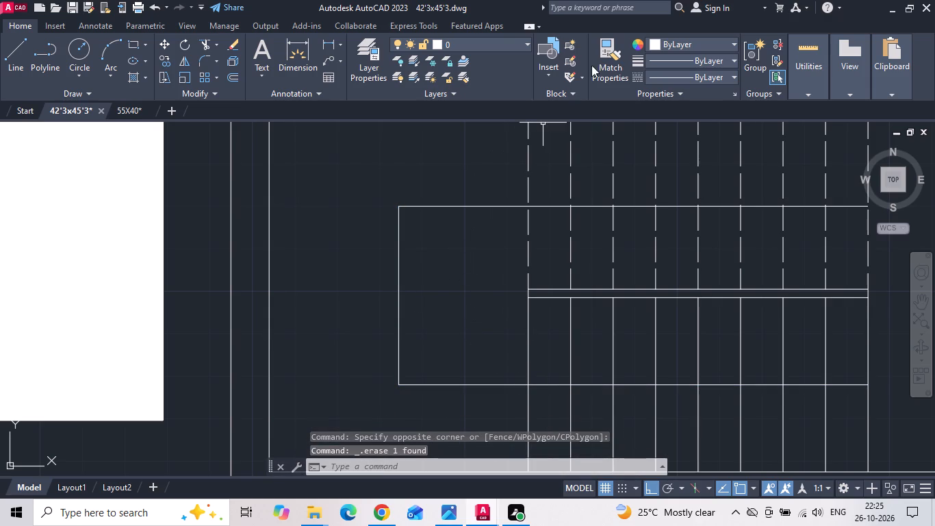
Match the properties of a dashed upper-flight tread line onto all three segments of the staircase walking line.
left_click(596, 60)
left_click(569, 227)
left_click_drag(474, 178, 471, 190)
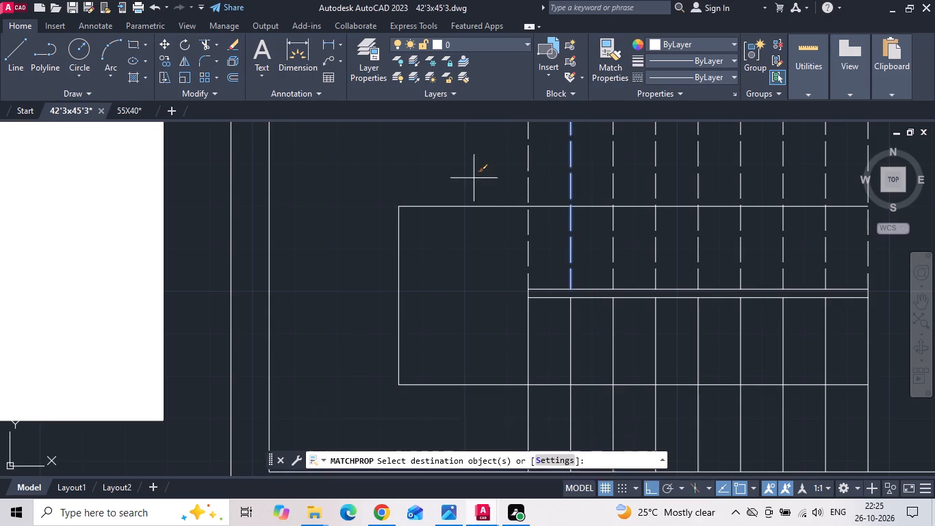
left_click_drag(471, 190, 446, 264)
left_click(390, 386)
scroll(409, 340, "down", 3)
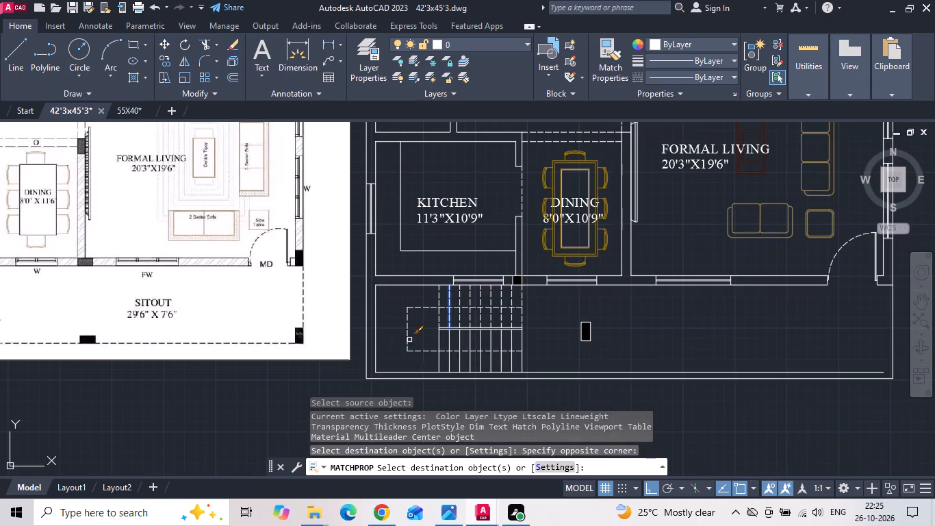
key("Escape")
Copy the triangular arrowhead from the neighbouring plan's curved staircase to just beyond the upper flight's walking line, with ortho off.
scroll(409, 340, "down", 2)
middle_click_drag(419, 334, 458, 307)
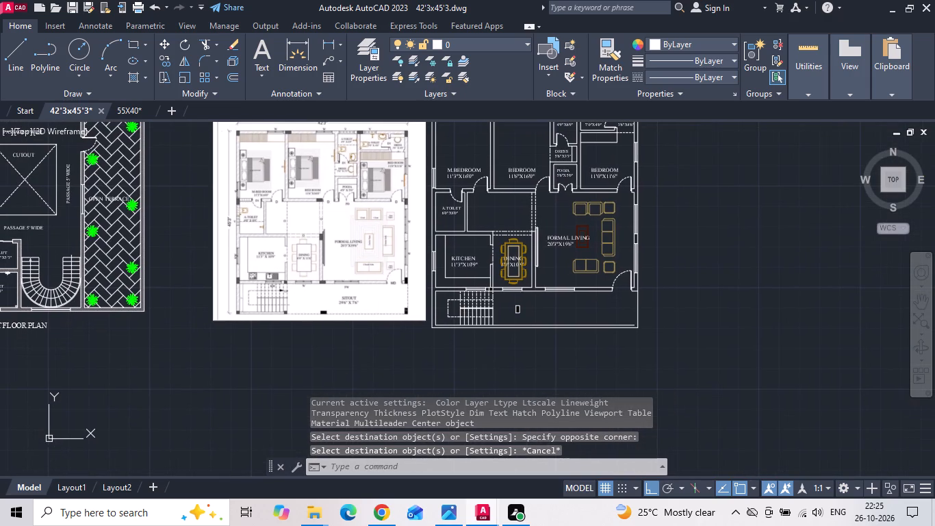
scroll(33, 262, "up", 4)
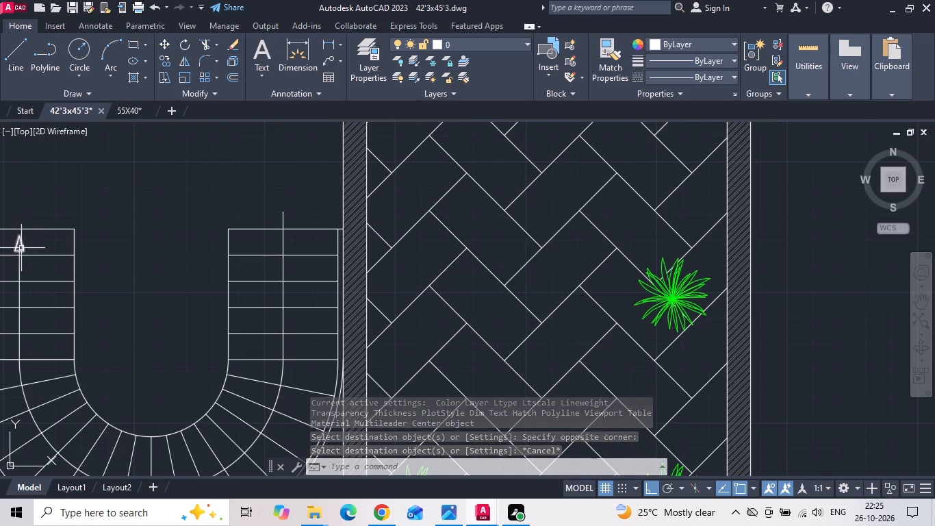
left_click(22, 246)
right_click(25, 245)
left_click(73, 262)
left_click(46, 256)
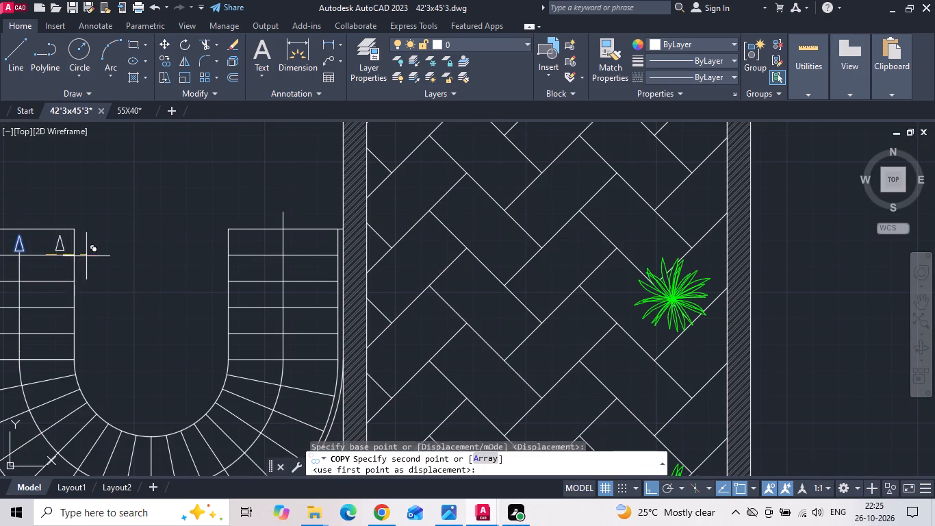
scroll(242, 295, "down", 3)
middle_click_drag(561, 281, 337, 269)
scroll(645, 364, "up", 3)
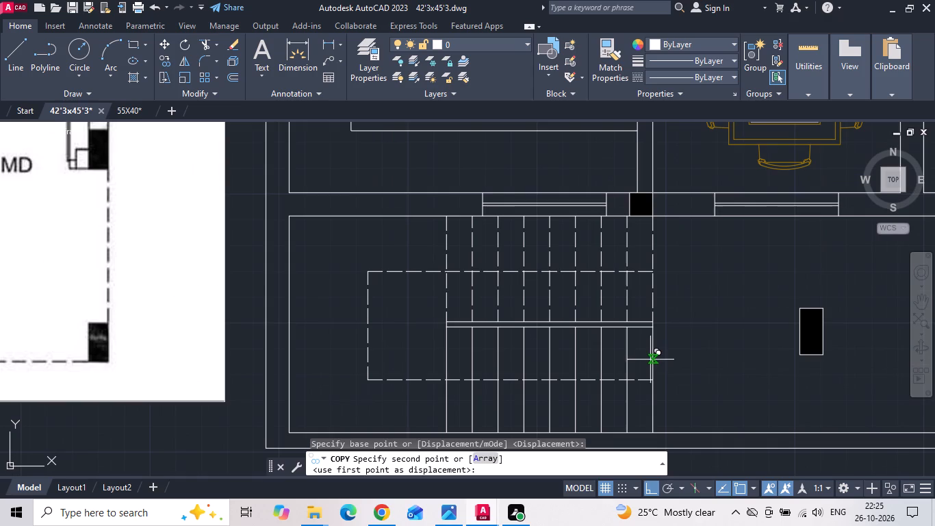
left_click(657, 485)
scroll(651, 277, "up", 3)
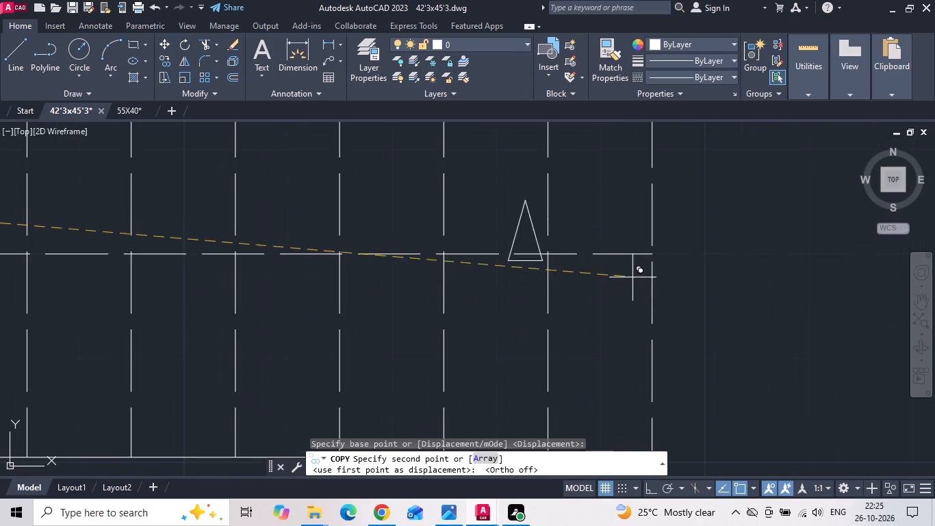
left_click(798, 286)
key("Escape")
Rotate the copied arrowhead to 270° with ortho on, so it points away from the landing.
left_click_drag(714, 229, 682, 249)
left_click(679, 258)
right_click(679, 258)
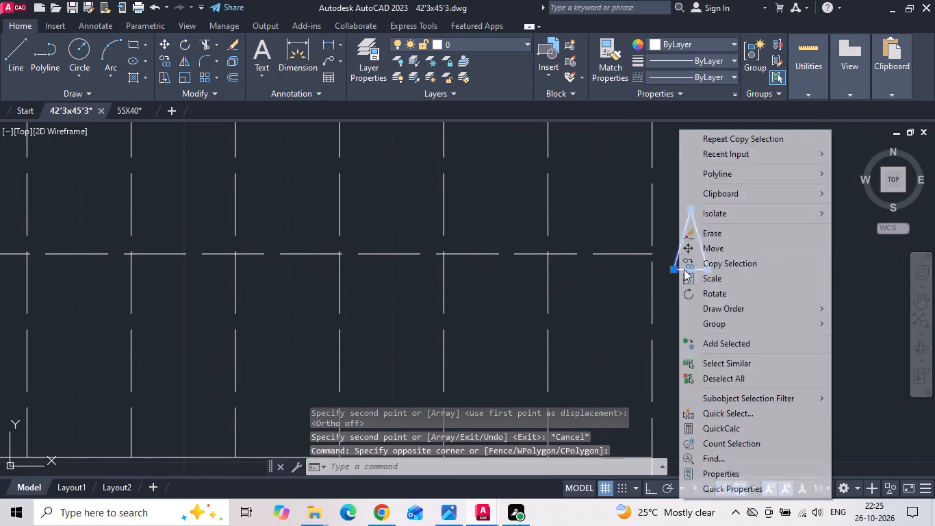
left_click(697, 291)
key("F8")
left_click(704, 290)
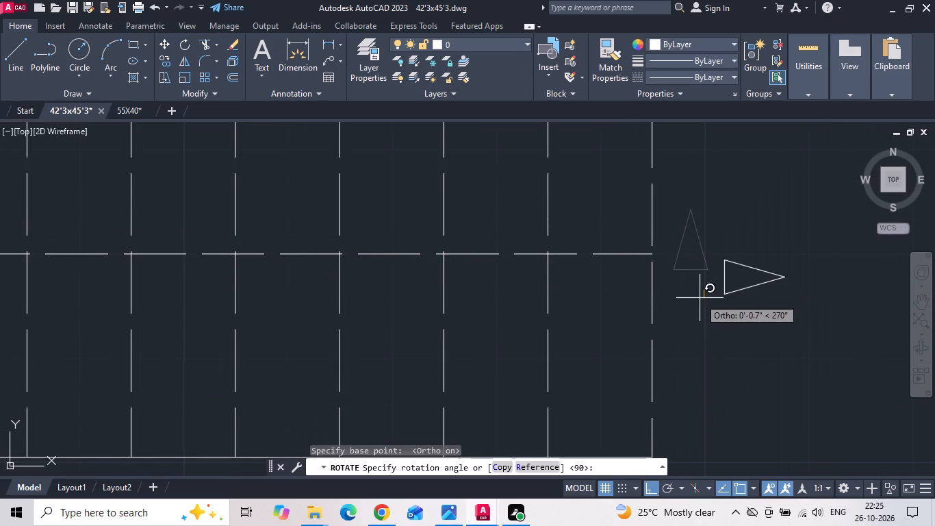
left_click(695, 306)
Move the arrowhead by its base midpoint onto the upper walking line, with its tip at the outermost tread line.
left_click(726, 275)
right_click(724, 275)
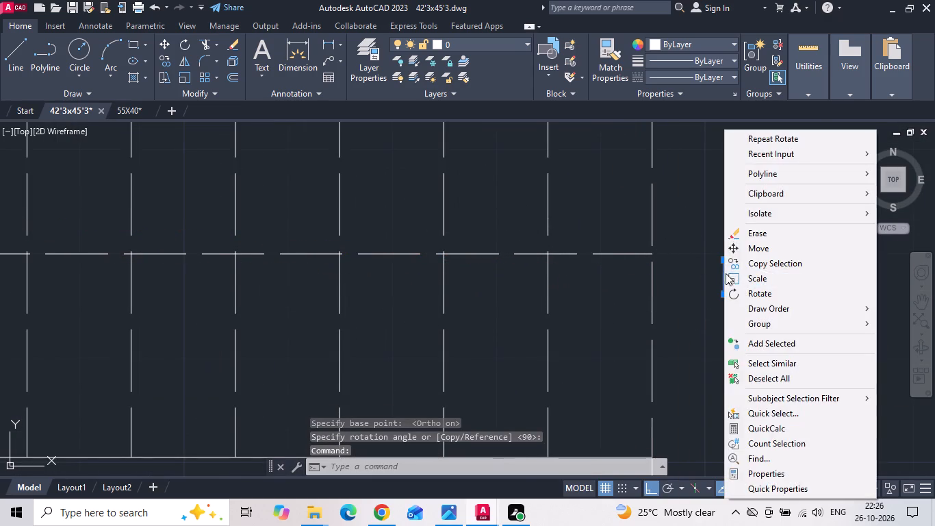
left_click(750, 253)
left_click(725, 274)
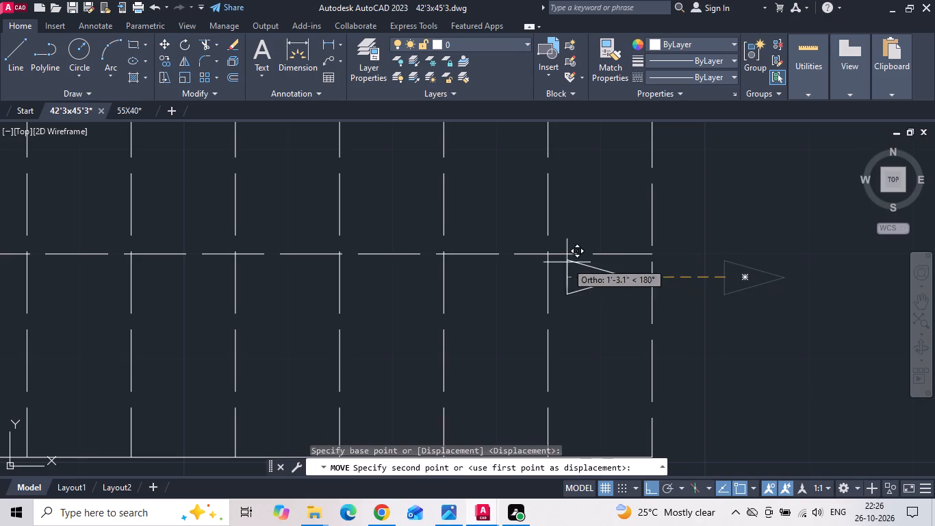
left_click(593, 253)
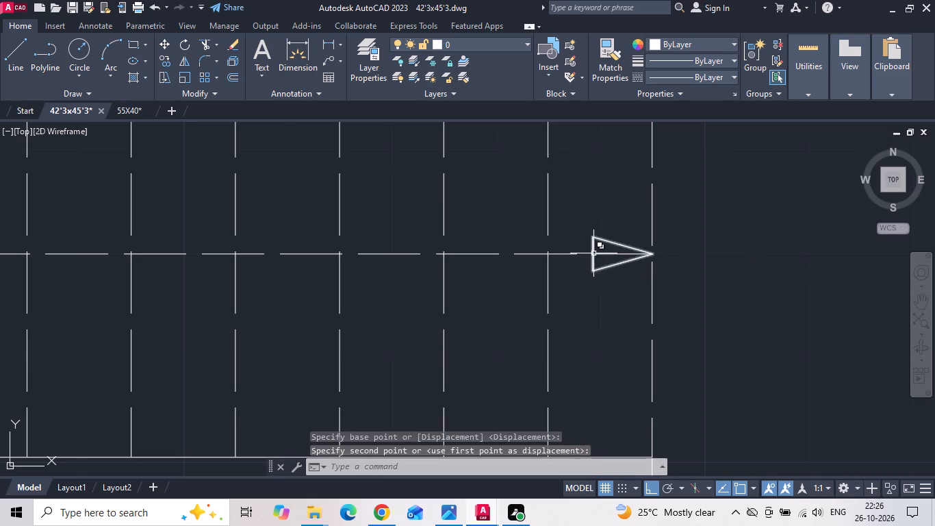
Move the arrowhead slightly back along the walking line to leave a small gap before the outermost tread line.
left_click(620, 245)
right_click(620, 245)
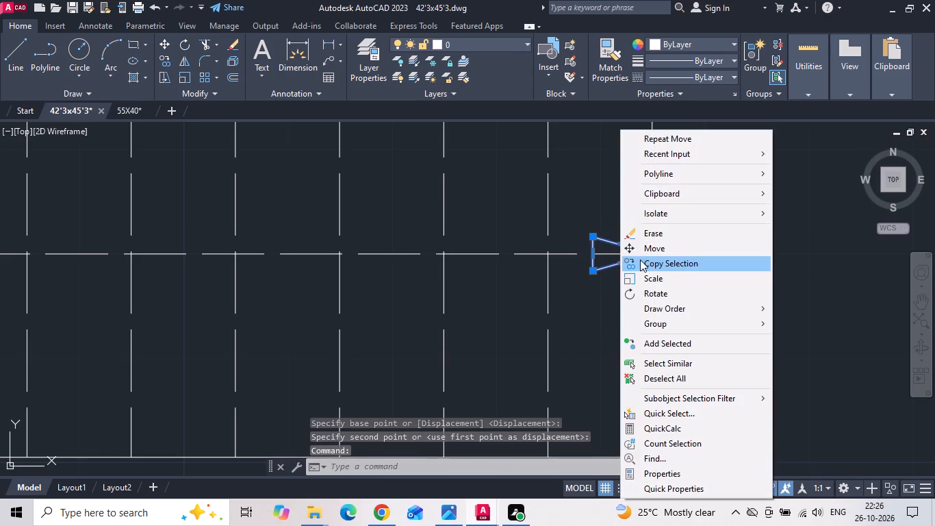
left_click(645, 255)
scroll(704, 229, "up", 1)
left_click(763, 227)
left_click(748, 227)
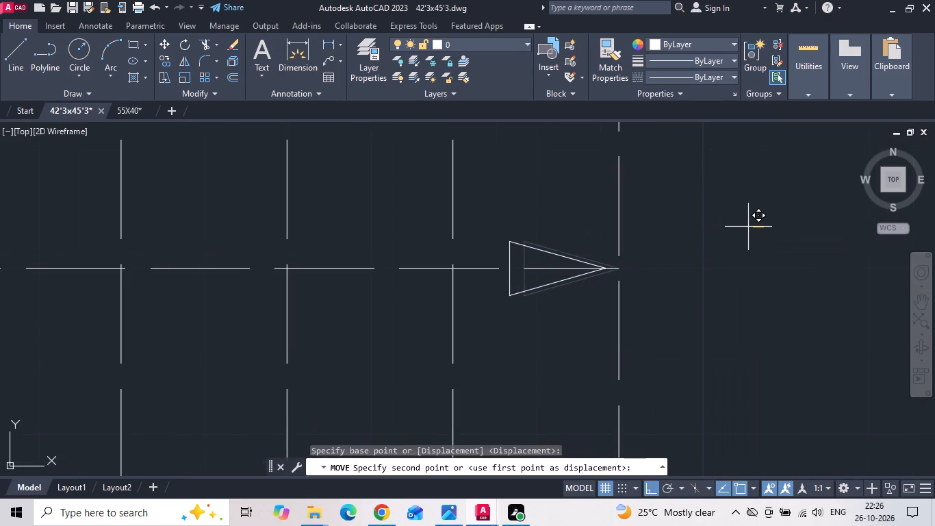
Trim the walking line beyond the arrowhead's tip and inside the arrowhead.
key("t")
key("r")
key("space")
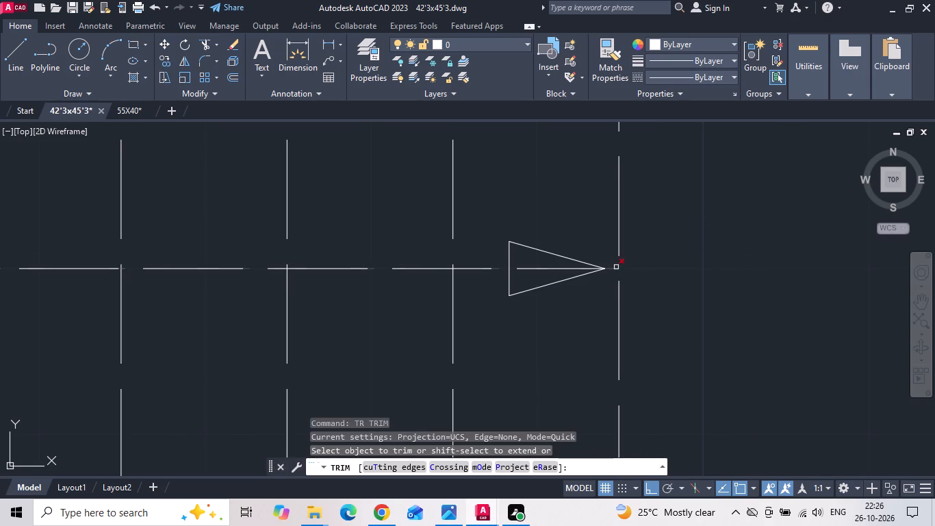
left_click(617, 268)
left_click(559, 269)
key("Escape")
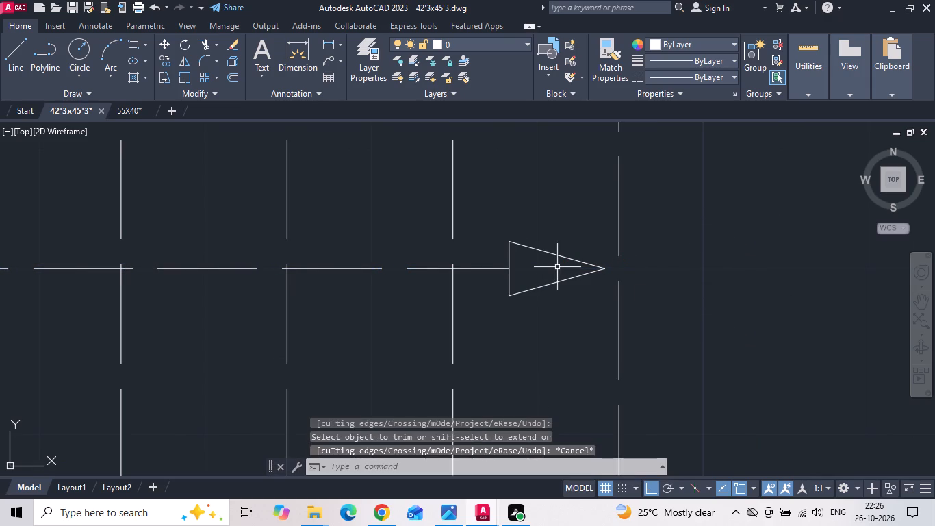
Save the drawing.
key("ctrl+s")
key("ctrl+s")
key("ctrl+s")
key("ctrl+s")
key("ctrl+s")
key("ctrl+s")
key("ctrl+s")
key("ctrl+s")
key("ctrl+s")
key("ctrl+s")
Copy the black square column between the kitchen and dining walls to the inner wall corner below the stair landing.
scroll(555, 267, "down", 4, "ctrl")
scroll(554, 267, "down", 2)
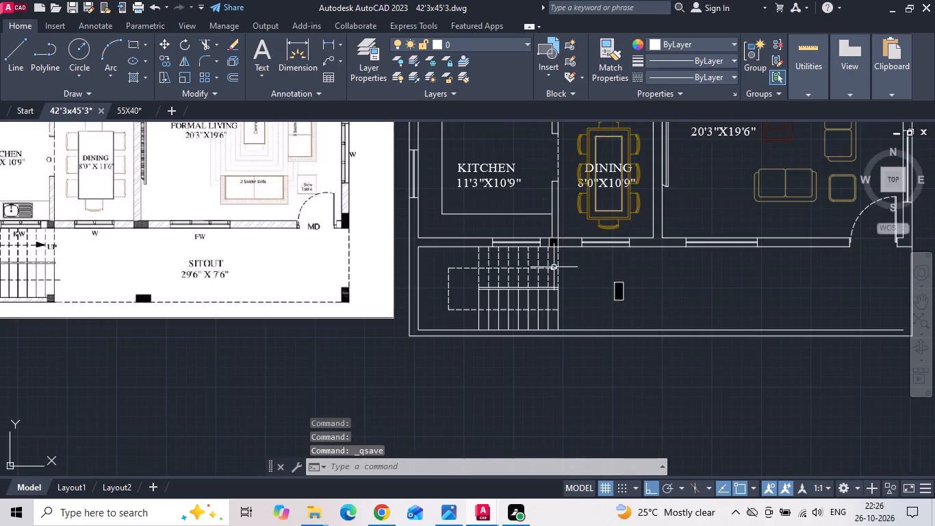
scroll(603, 283, "down", 1)
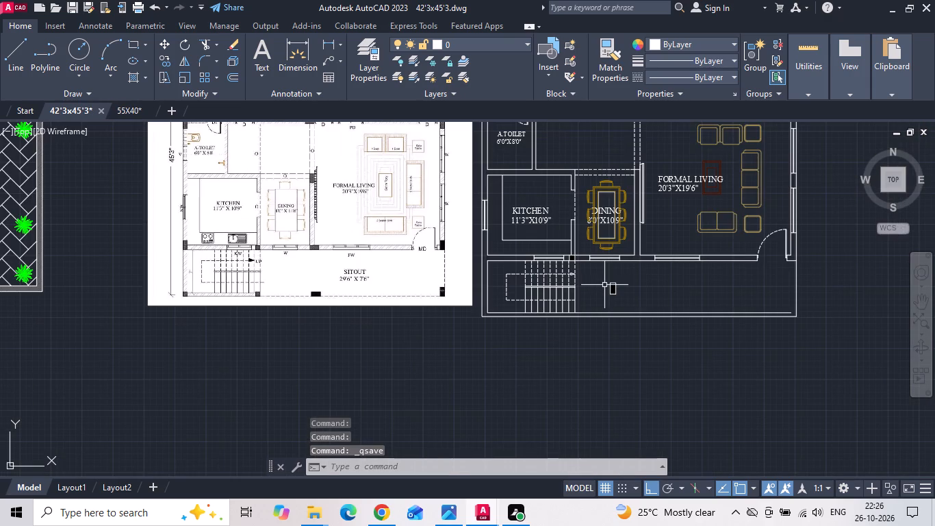
scroll(582, 259, "up", 5)
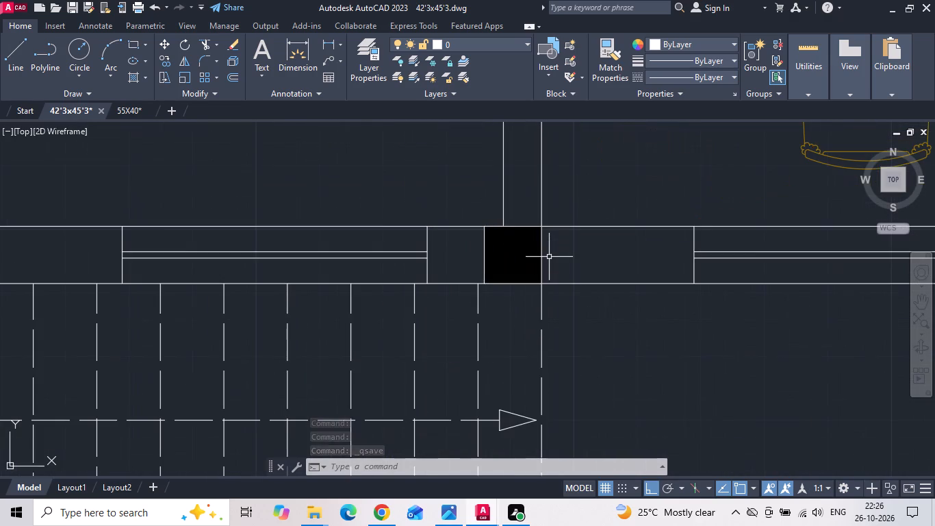
left_click_drag(549, 256, 516, 268)
left_click(471, 261)
right_click(470, 261)
left_click(498, 283)
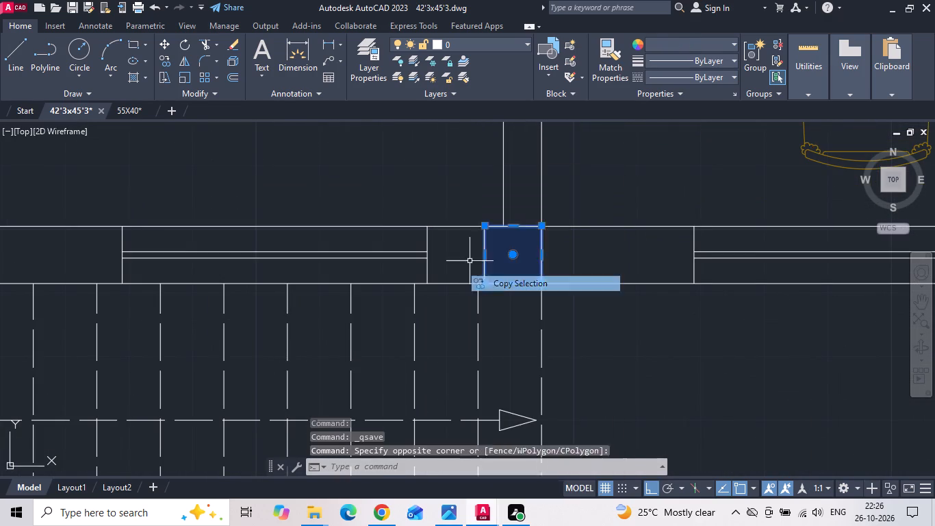
left_click(484, 230)
scroll(502, 225, "down", 4)
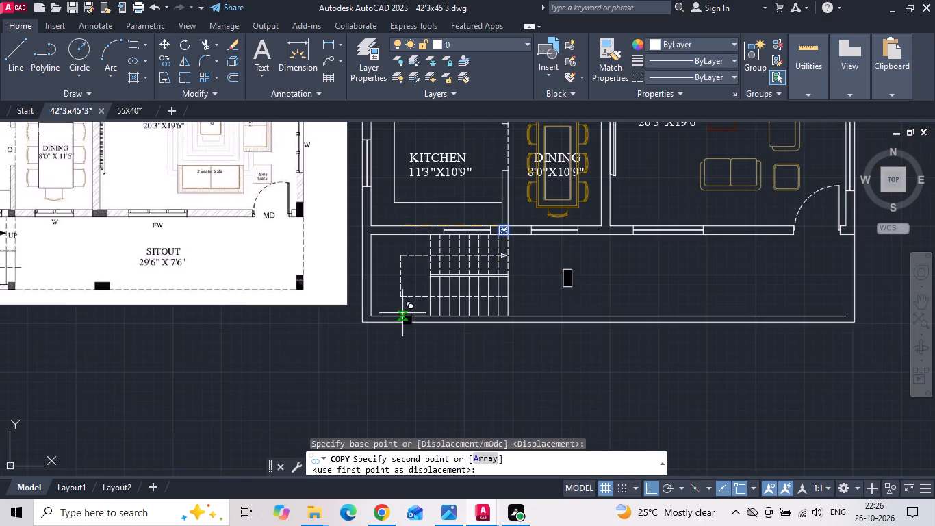
scroll(355, 328, "up", 3)
left_click(417, 281)
key("Escape")
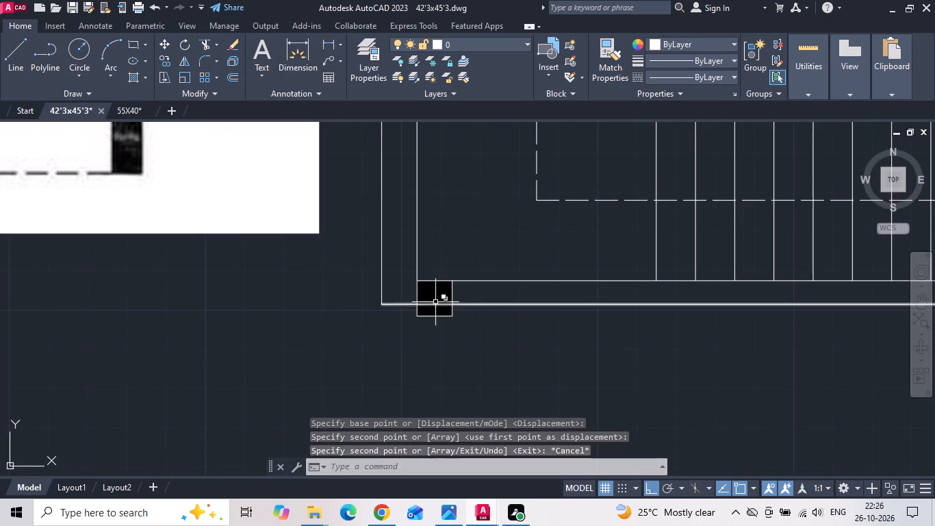
Move the copied column by its lower outer corner onto the outer wall corner below the stair landing.
scroll(449, 312, "up", 2)
left_click_drag(461, 311, 416, 329)
left_click(335, 349)
right_click(335, 349)
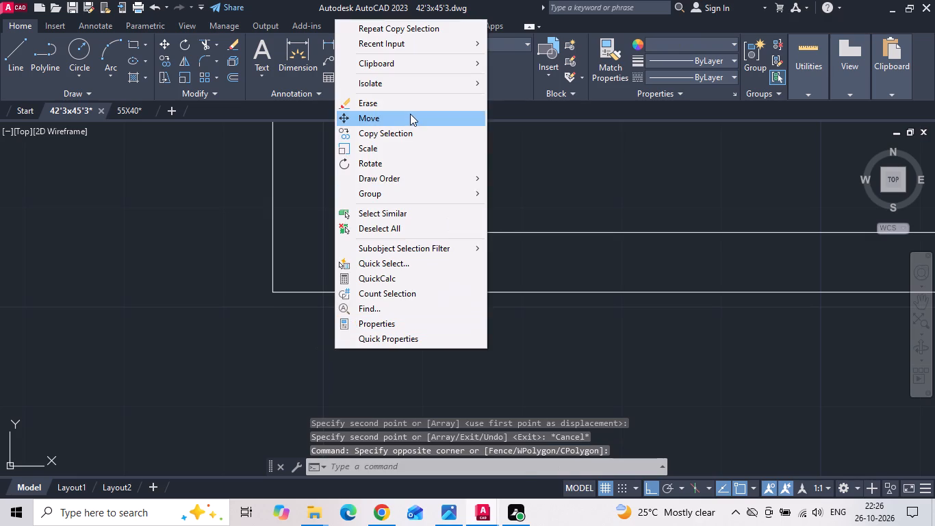
left_click(410, 114)
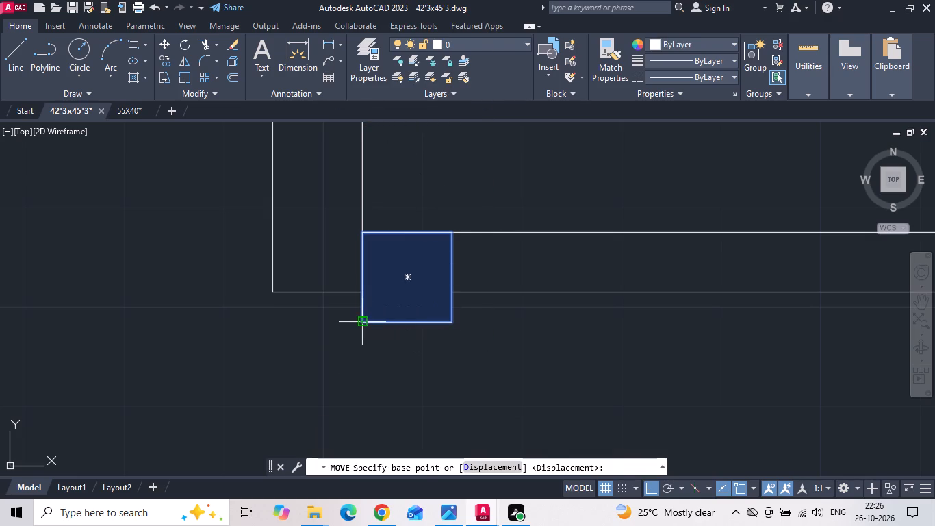
left_click(361, 323)
left_click(269, 293)
Copy the corner column along the outer wall line so its outer edge aligns with the lower flight's outermost tread line.
scroll(354, 284, "down", 2)
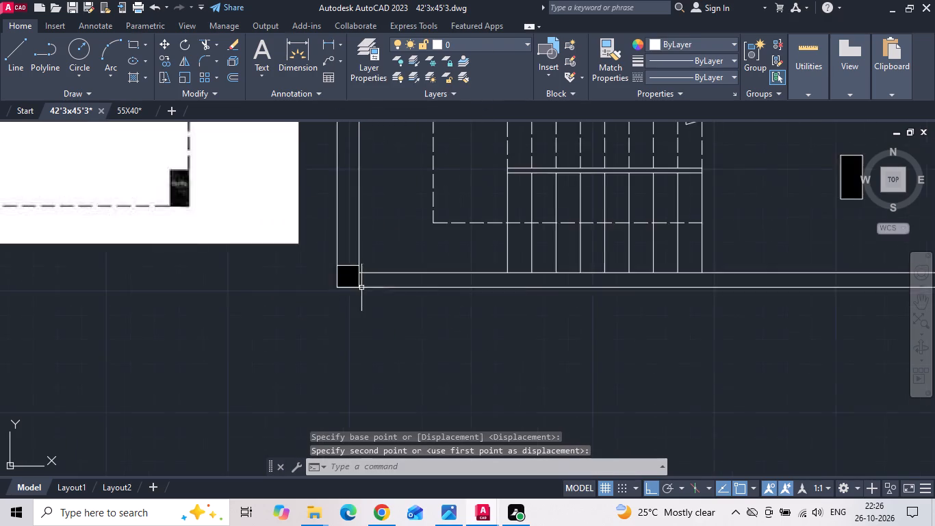
scroll(366, 292, "down", 3)
scroll(396, 304, "up", 3)
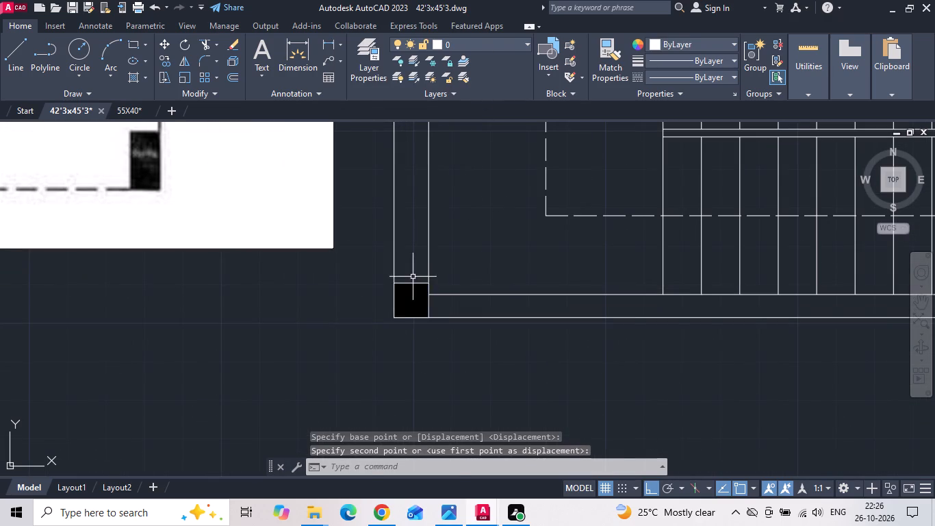
left_click_drag(413, 275, 408, 286)
left_click(407, 290)
right_click(427, 233)
left_click(461, 288)
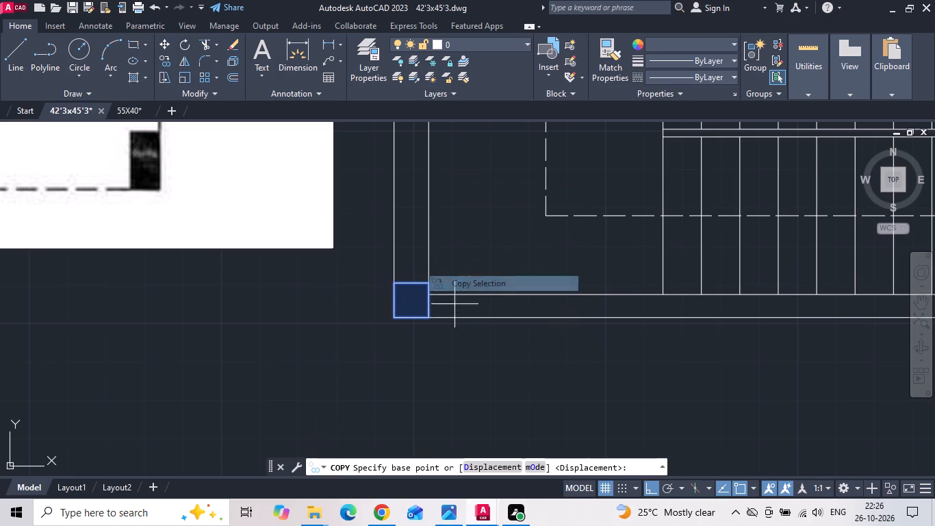
left_click(428, 319)
scroll(405, 316, "down", 4)
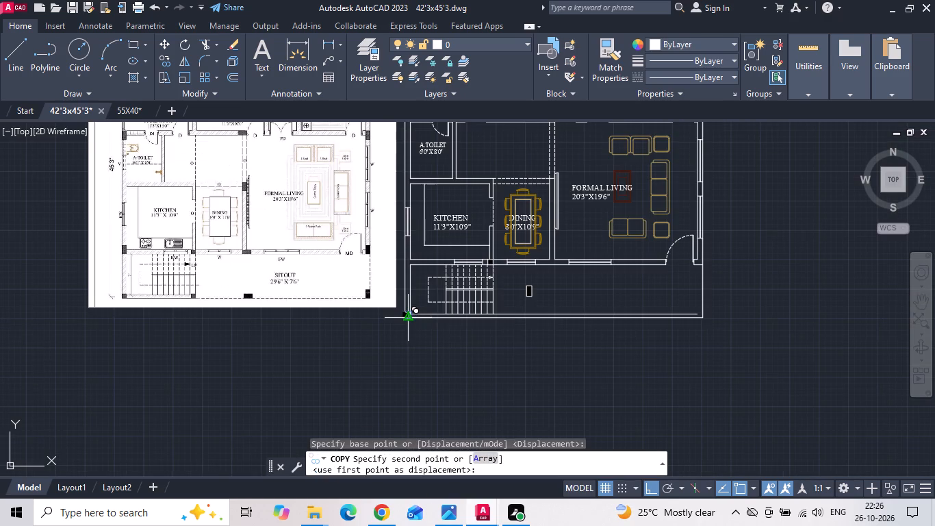
scroll(578, 321, "up", 3)
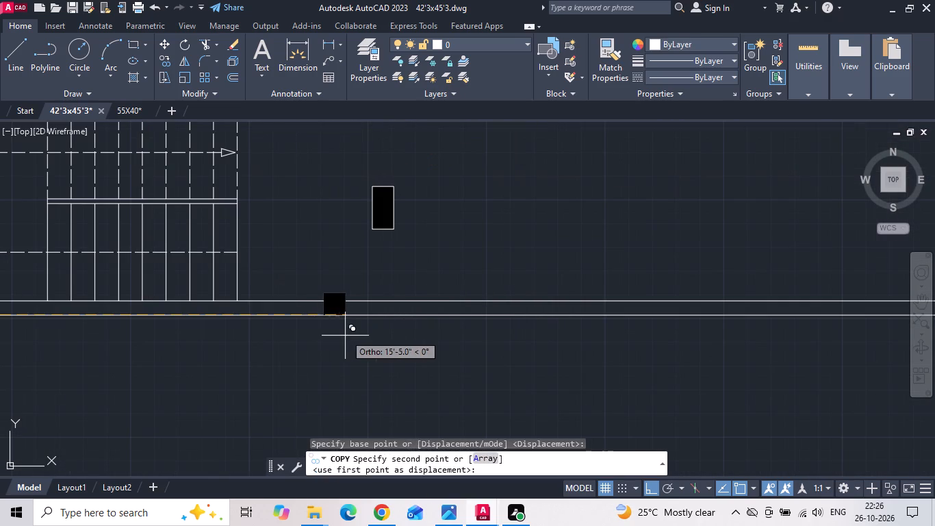
scroll(253, 318, "up", 2)
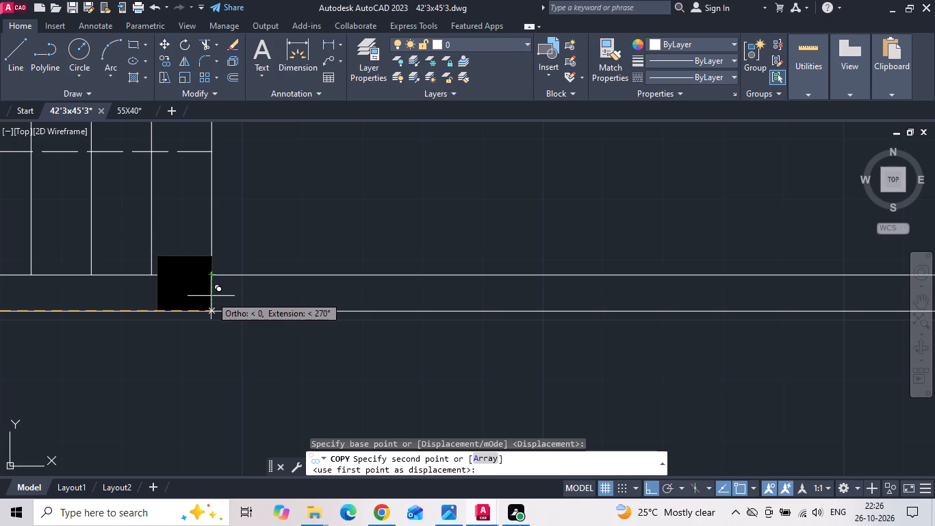
left_click(211, 296)
key("Escape")
scroll(441, 312, "down", 5)
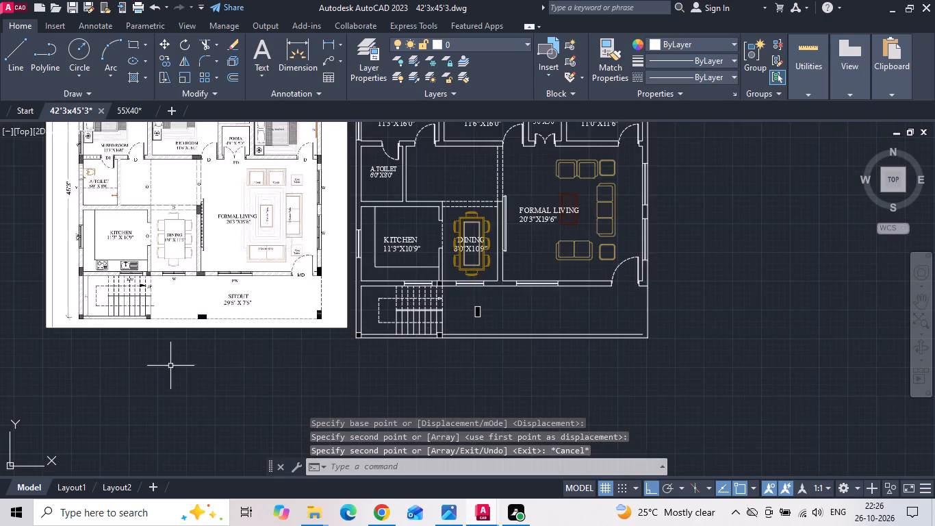
Move the loose rectangular column from the sitout by its lower corner onto the junction of the outer wall and the kitchen's sitout-side wall.
scroll(144, 353, "up", 3)
scroll(198, 318, "down", 2)
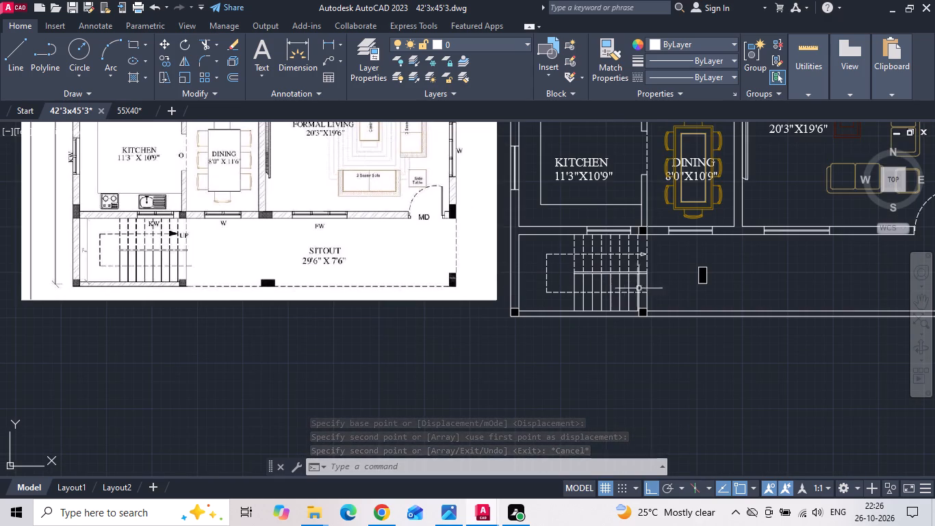
left_click(690, 287)
left_click(721, 259)
right_click(721, 258)
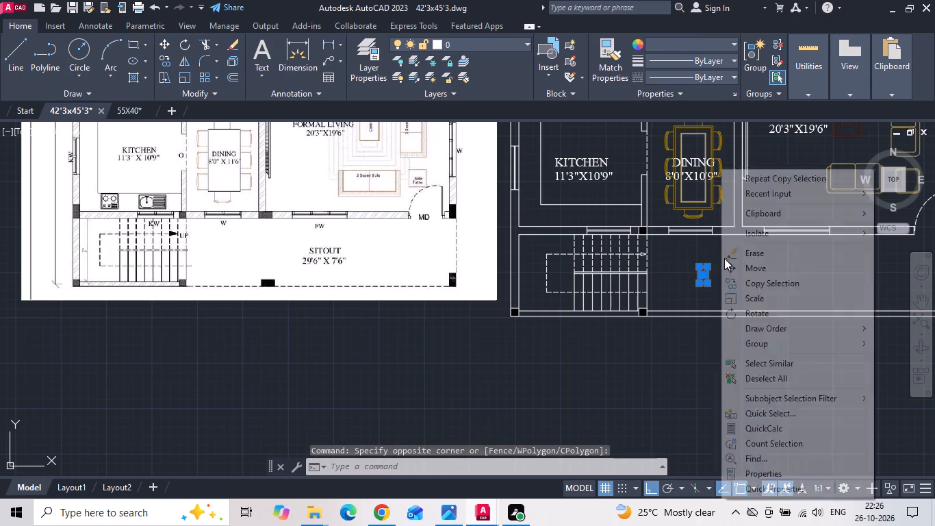
left_click(730, 266)
scroll(695, 294, "up", 1)
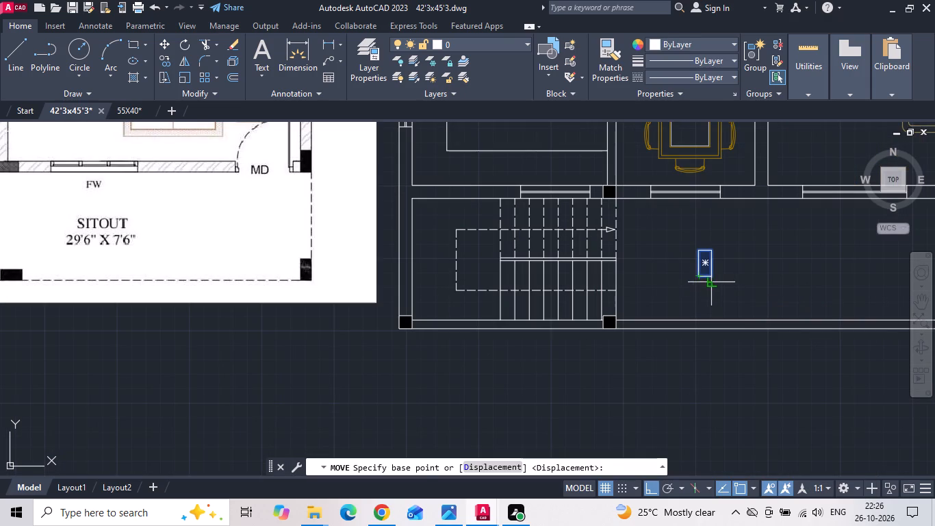
left_click(713, 277)
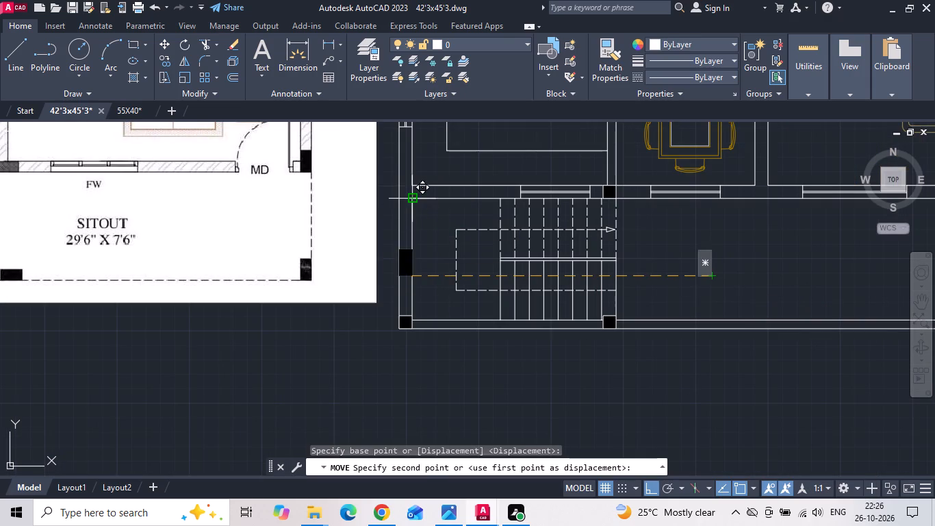
left_click(411, 200)
Copy that rectangular column up the outer wall so its upper inner corner meets the M.BEDROOM's inner corner beside the attached toilet.
scroll(513, 292, "down", 2)
middle_click_drag(500, 266, 498, 287)
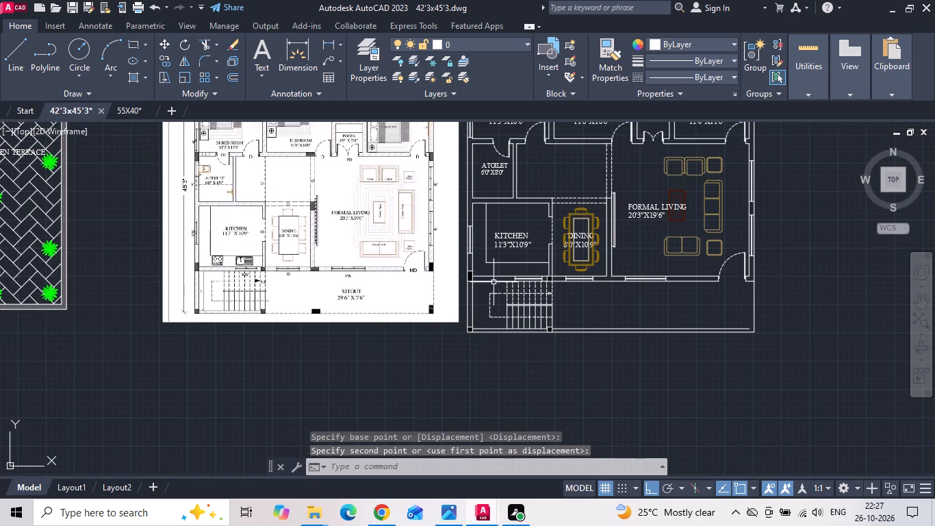
scroll(490, 279, "up", 3)
key("Escape")
scroll(419, 255, "up", 2)
left_click_drag(405, 229, 385, 263)
left_click(383, 268)
right_click(383, 268)
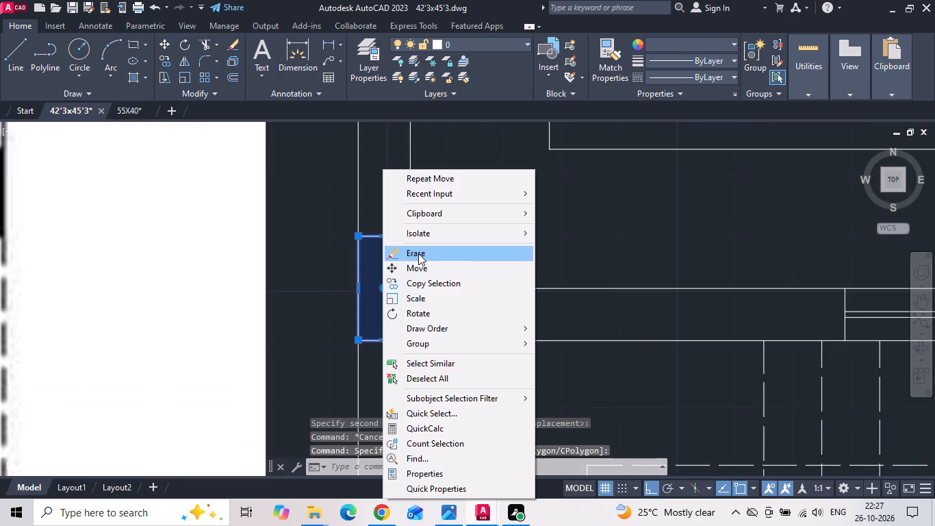
left_click(422, 284)
left_click(411, 238)
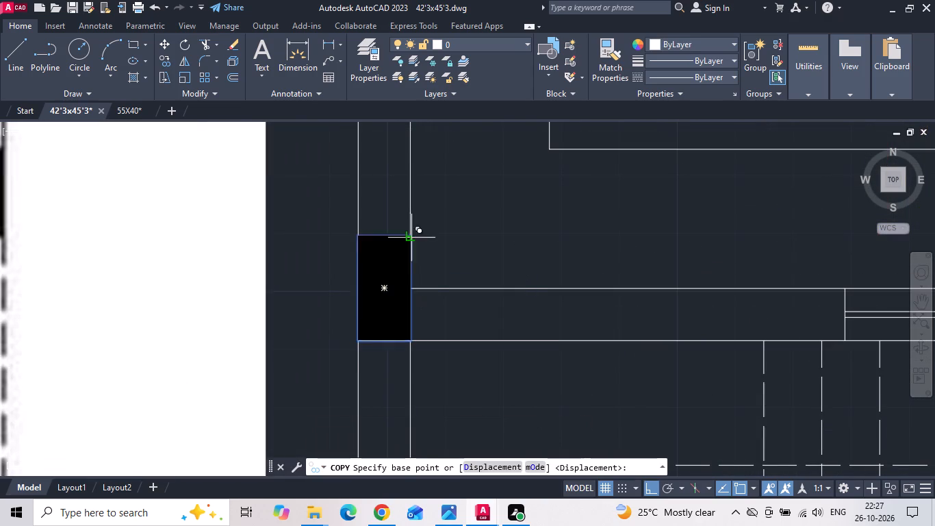
scroll(422, 334, "down", 3)
middle_click_drag(400, 194, 392, 258)
middle_click_drag(402, 197, 400, 215)
scroll(484, 282, "down", 2)
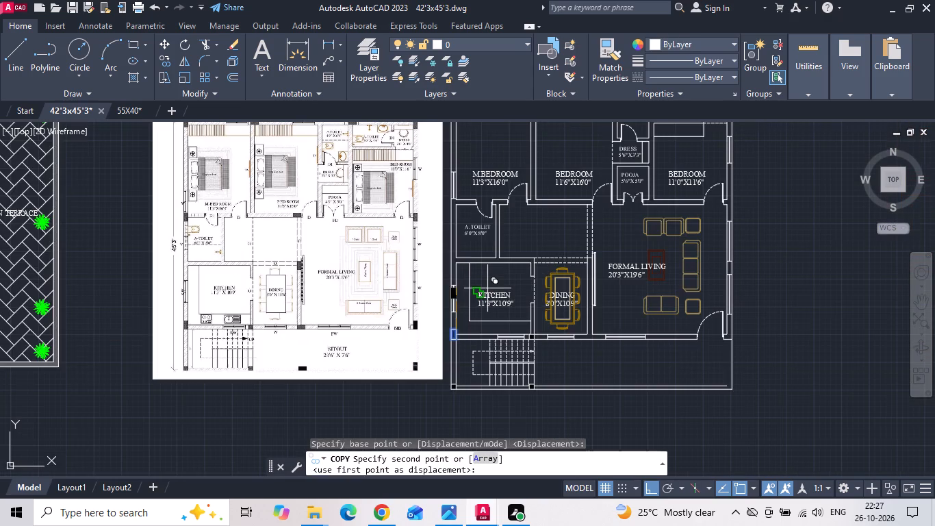
scroll(470, 210, "up", 4)
scroll(374, 260, "up", 1)
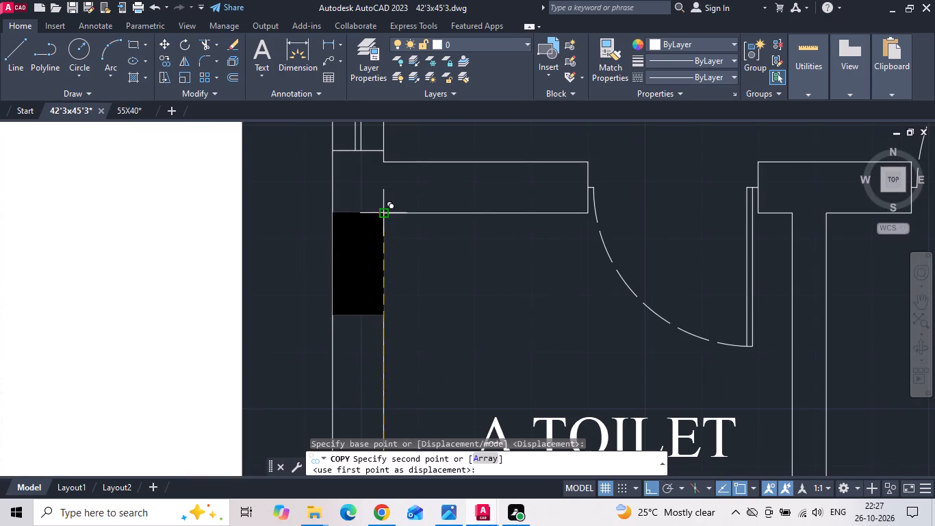
left_click(384, 160)
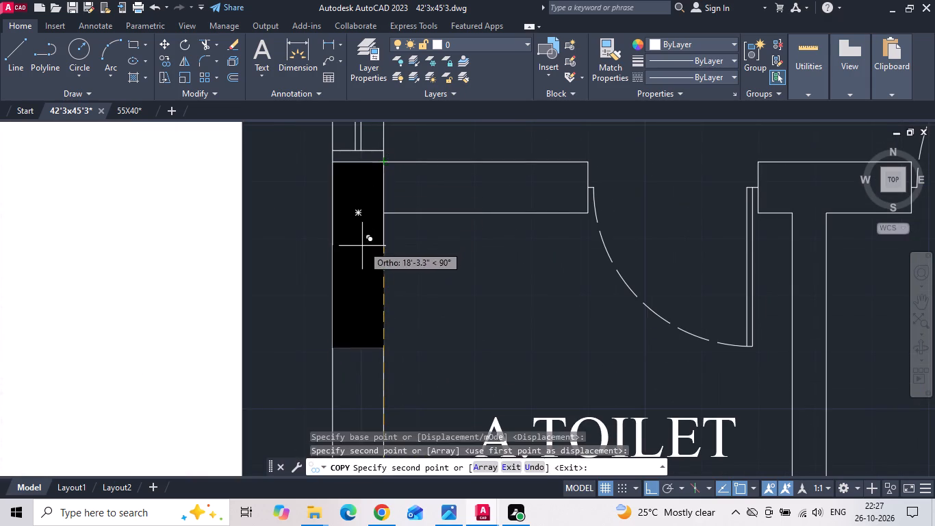
key("Escape")
Copy the middle bedroom's exterior window along the outer wall, centring it on the 4'9"X6'9" A.TOILET.
scroll(352, 253, "down", 6)
scroll(447, 205, "up", 3)
scroll(372, 262, "up", 2)
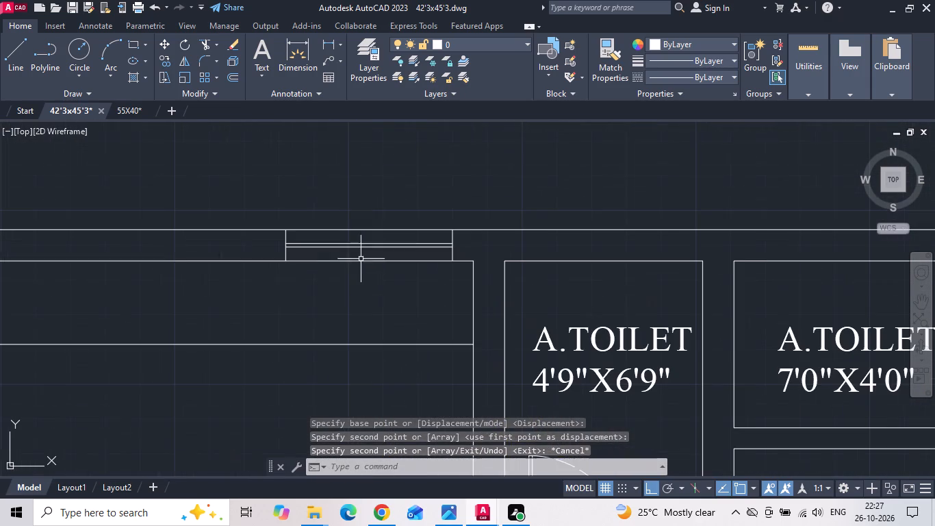
left_click_drag(270, 292, 291, 267)
left_click(459, 192)
right_click(459, 192)
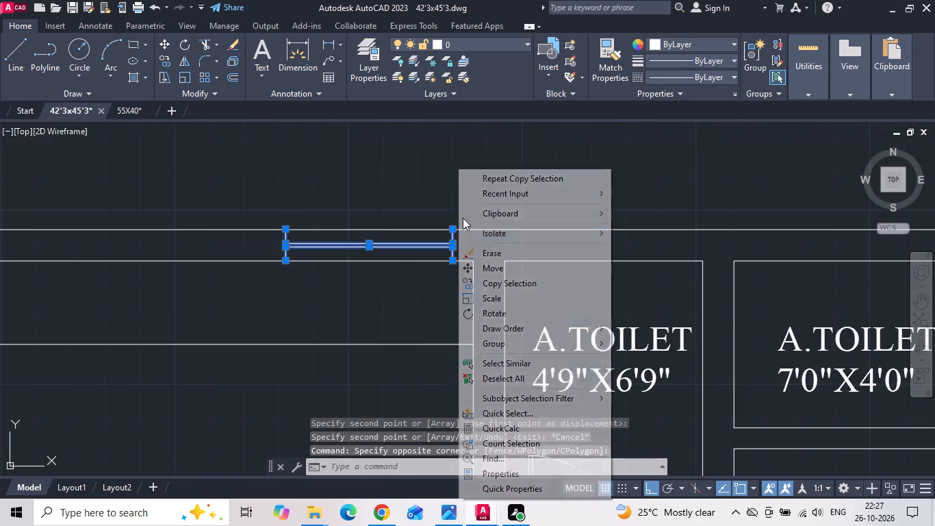
left_click(478, 280)
left_click(368, 258)
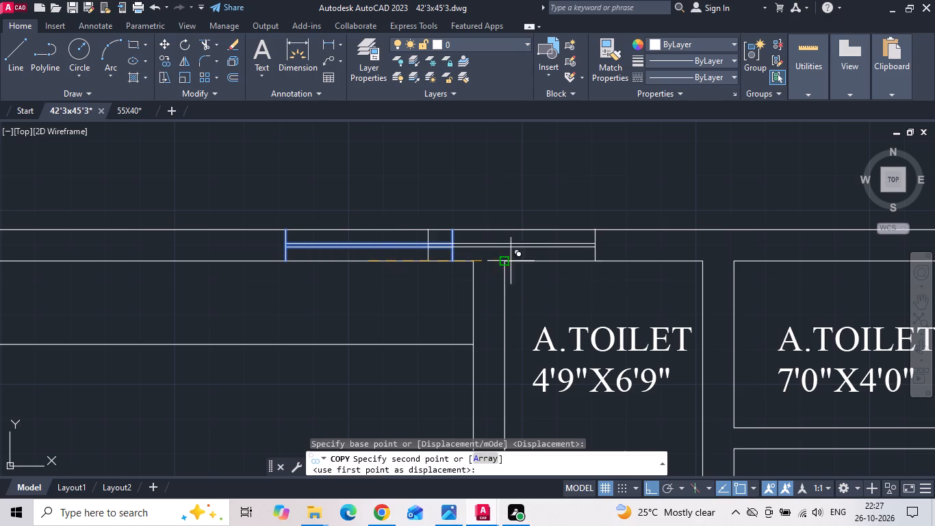
left_click(605, 261)
key("Escape")
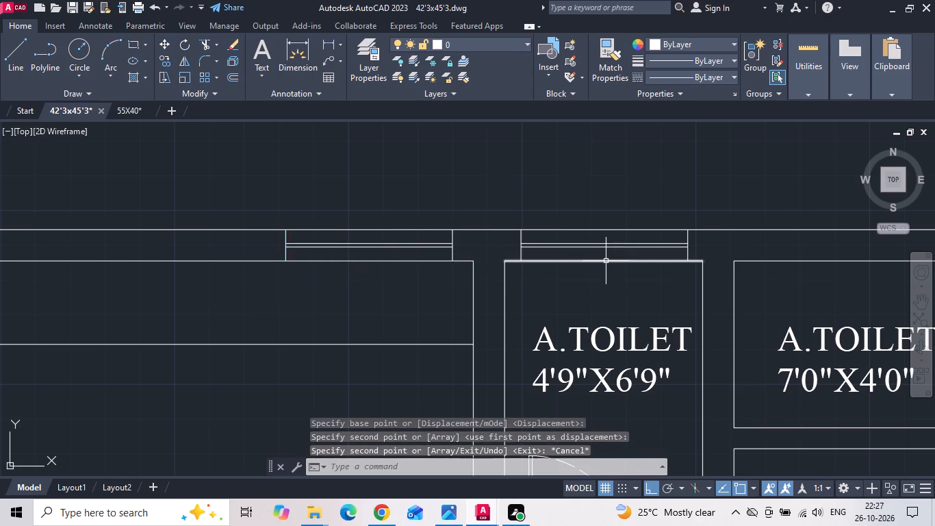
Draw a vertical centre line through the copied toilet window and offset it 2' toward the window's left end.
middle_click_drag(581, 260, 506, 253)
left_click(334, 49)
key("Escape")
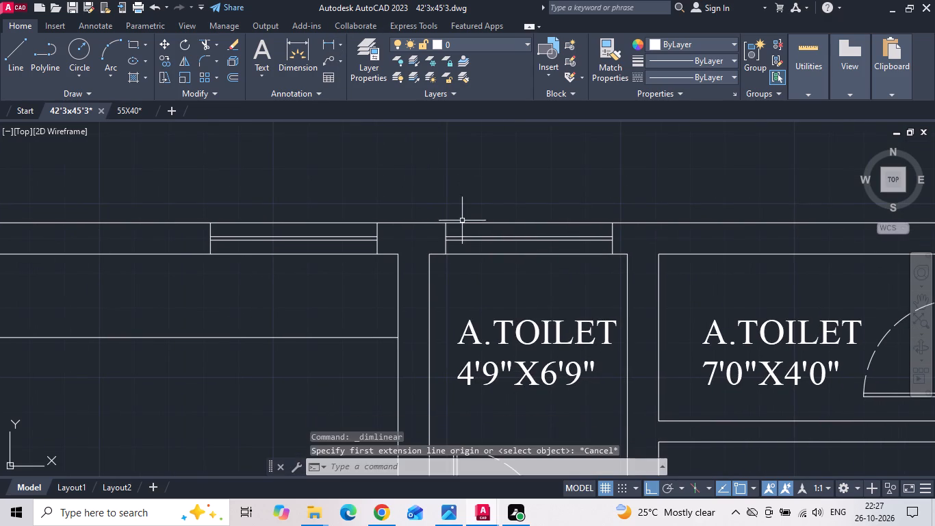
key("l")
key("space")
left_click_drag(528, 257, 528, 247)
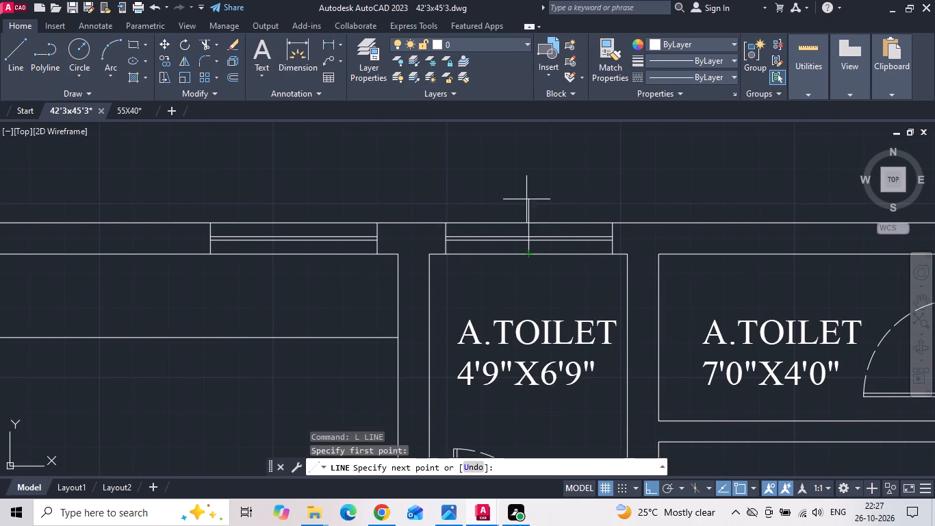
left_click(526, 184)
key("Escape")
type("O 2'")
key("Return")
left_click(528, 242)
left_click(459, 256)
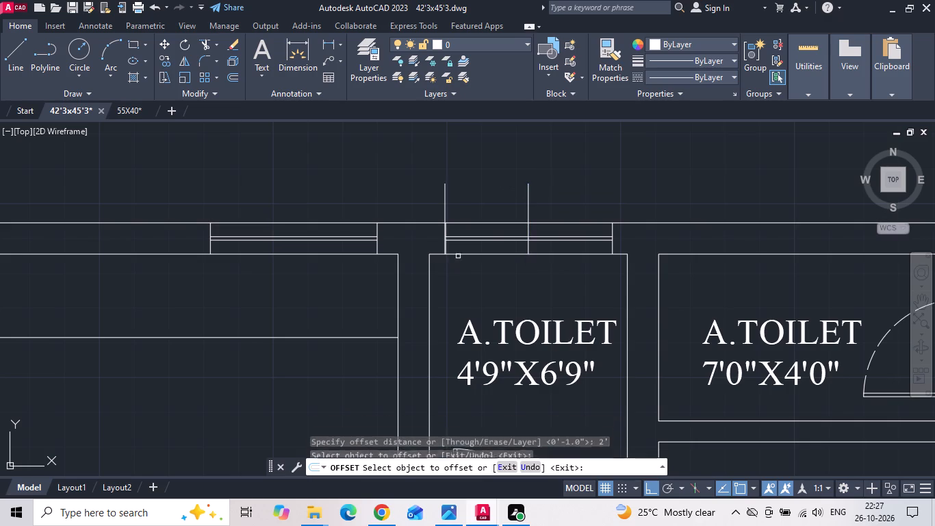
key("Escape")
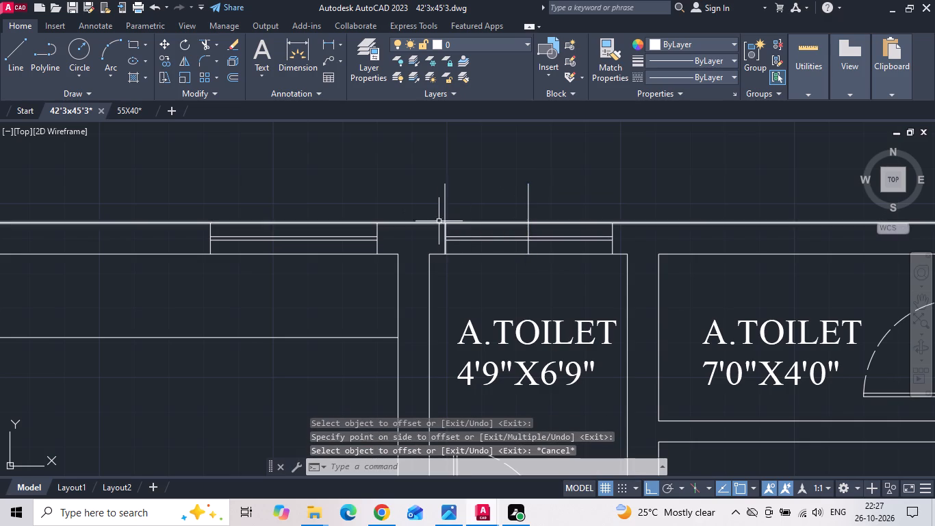
Erase the offset line and the left end line of the 4'9"X6'9" A.TOILET window.
left_click_drag(450, 202, 431, 205)
left_click(419, 205)
key("Insert")
scroll(454, 228, "up", 1)
key("Delete")
left_click_drag(448, 236, 420, 234)
left_click(389, 234)
key("Delete")
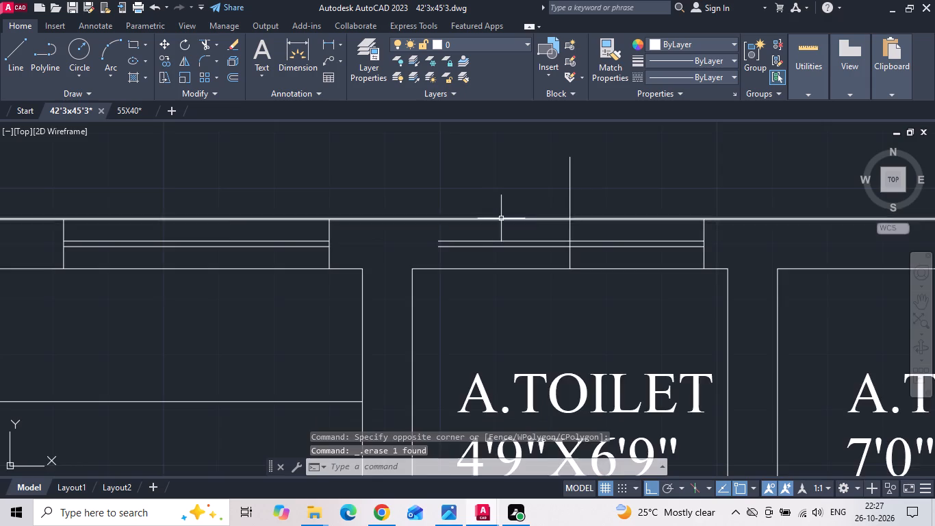
Check the toilet ventilator in the reference image and measure the gap between the window's right end and the toilet's inner corner.
scroll(506, 216, "down", 5)
scroll(256, 255, "up", 3)
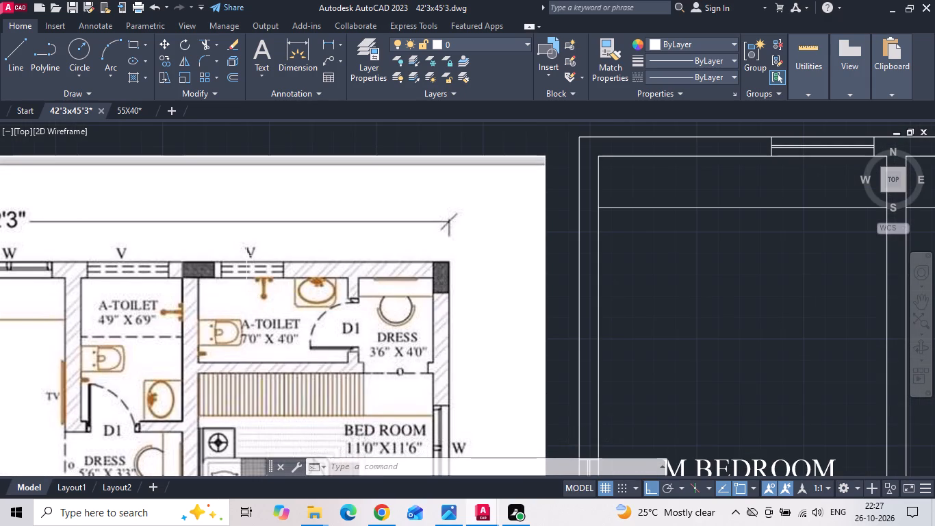
scroll(244, 254, "down", 2)
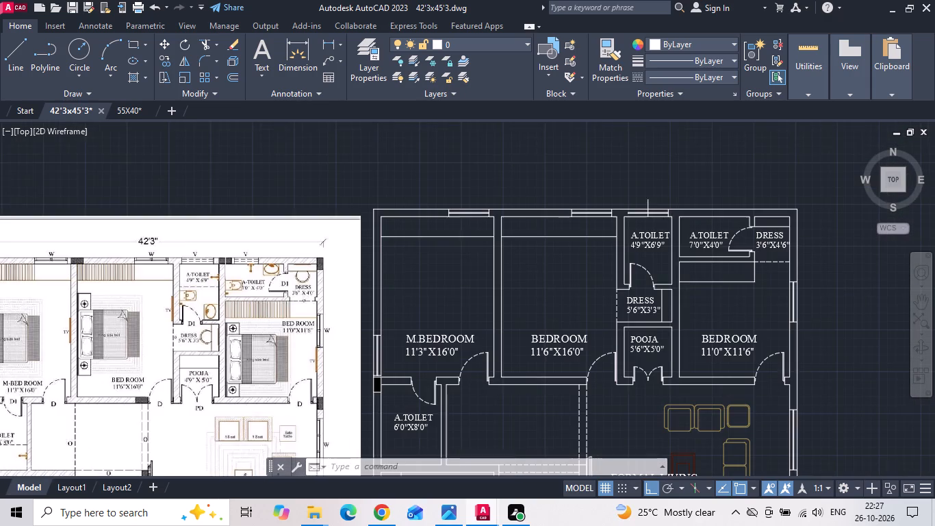
scroll(686, 201, "up", 2)
scroll(632, 235, "up", 3)
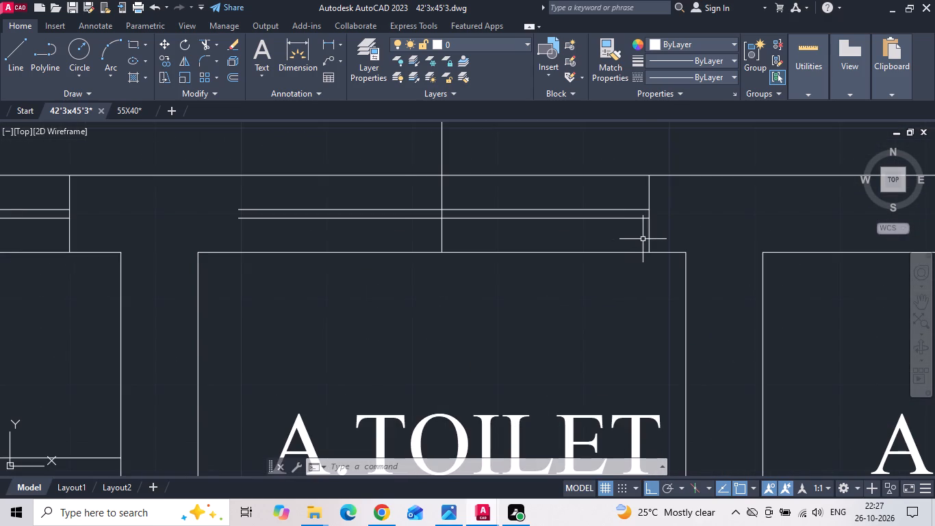
left_click(644, 239)
left_click(649, 240)
left_click(329, 46)
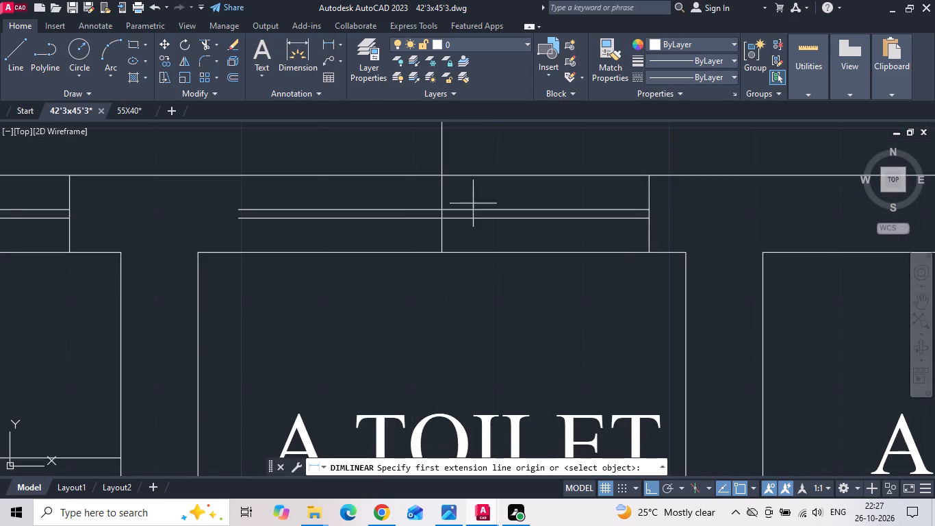
left_click(682, 255)
left_click(651, 253)
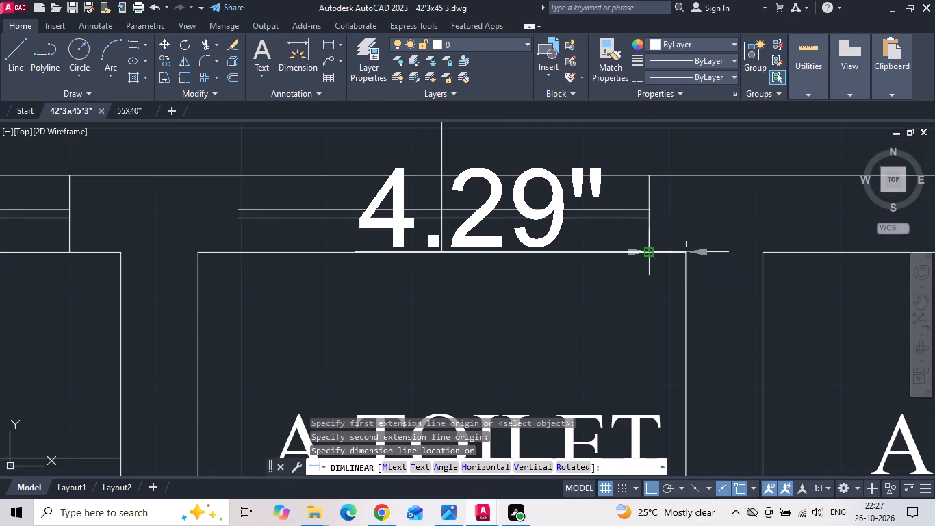
key("Escape")
left_click(651, 246)
key("Escape")
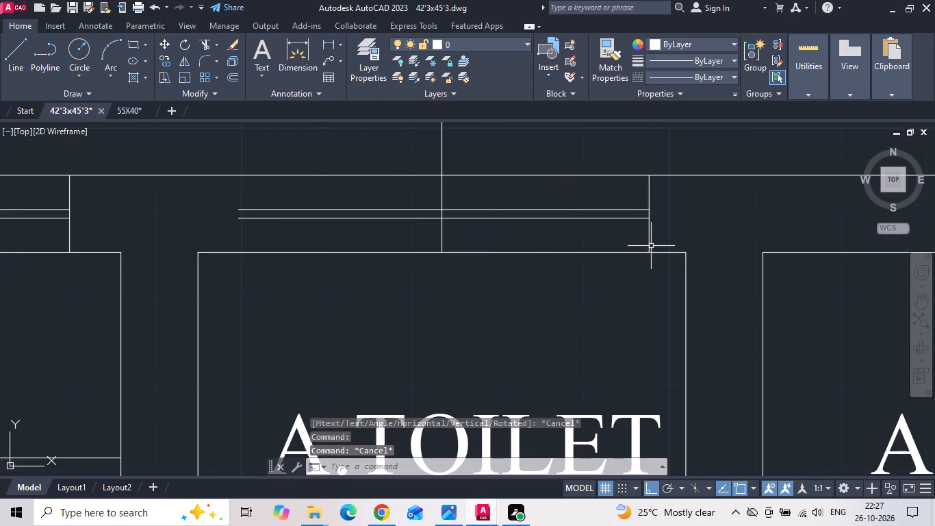
Offset the right inner wall line of the 4'9"X6'9" A.TOILET 6" into the room.
type("O 6")
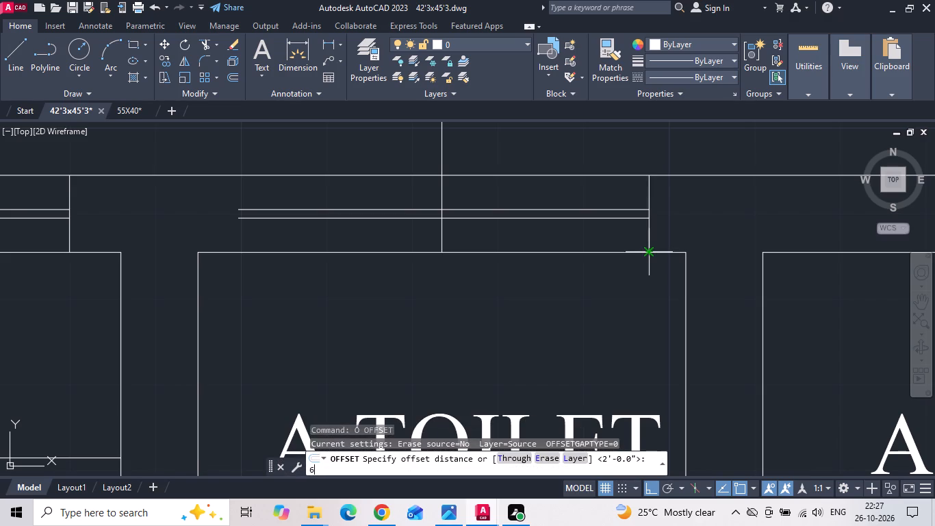
key("Return")
left_click_drag(684, 275, 646, 289)
left_click(573, 295)
key("Escape")
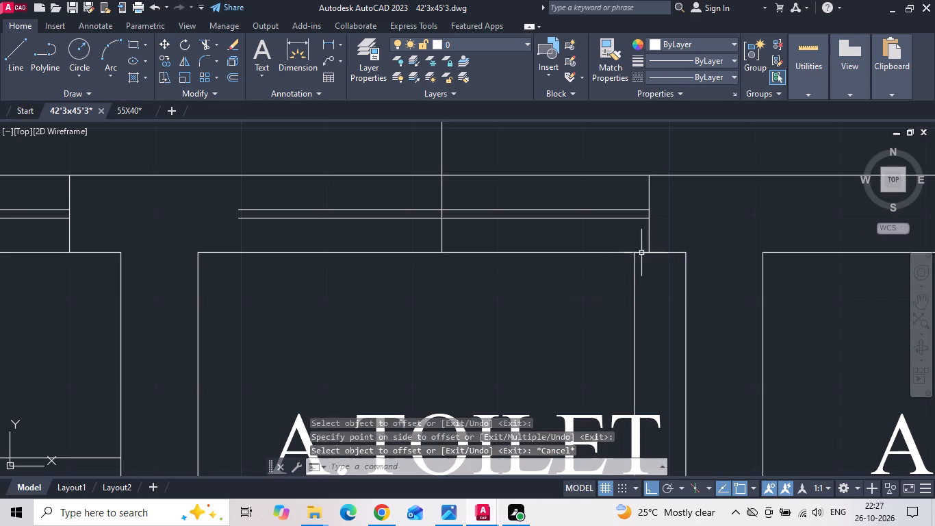
Move the toilet window's two glazing lines and right end line so that end sits on the 6" offset line.
left_click(654, 235)
left_click(602, 247)
right_click(602, 247)
key("Escape")
key("Escape")
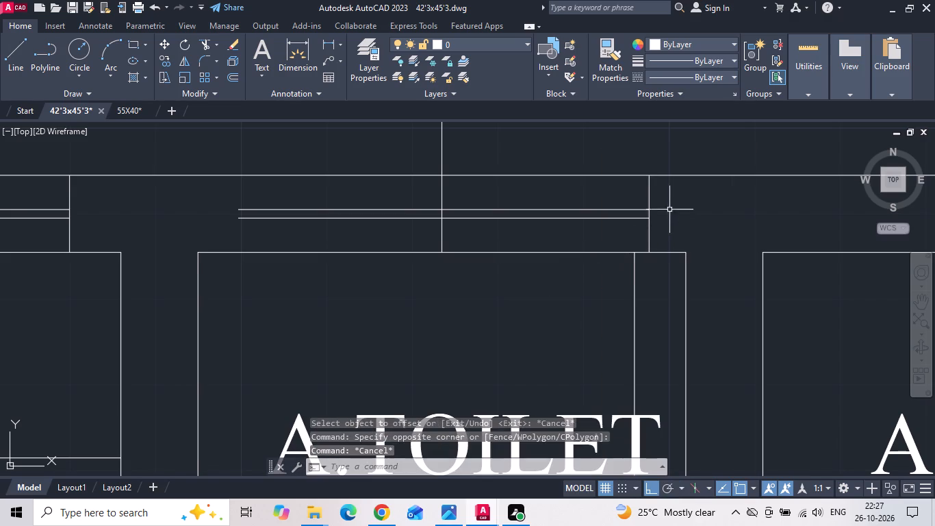
left_click_drag(667, 195, 606, 233)
left_click(606, 233)
right_click(606, 233)
left_click(621, 262)
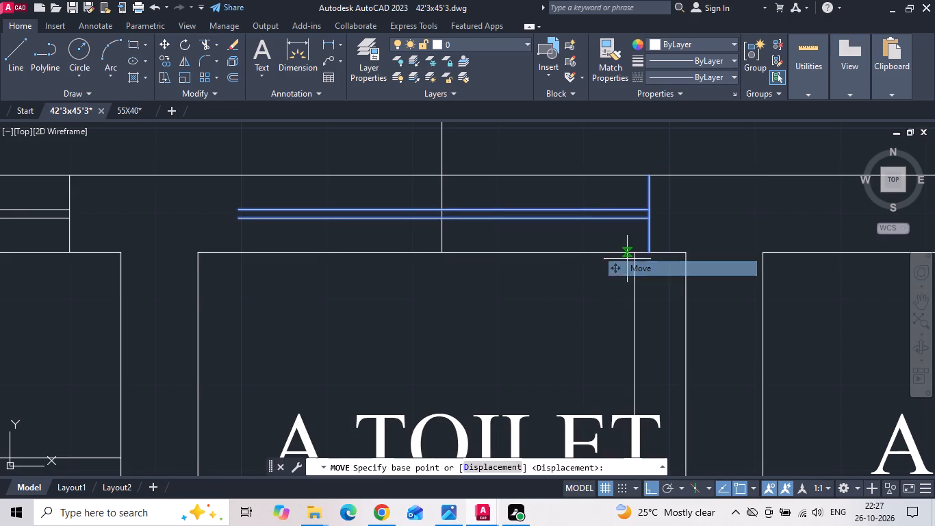
left_click(652, 253)
left_click(636, 251)
Erase the 6" offset line and the vertical centre line through the toilet window.
left_click_drag(635, 282, 604, 293)
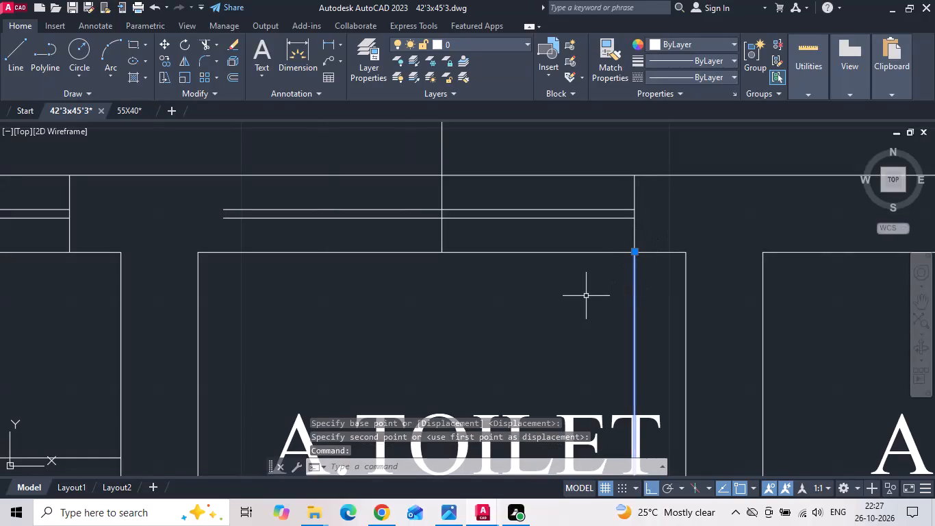
key("Delete")
left_click_drag(467, 150, 402, 161)
left_click(382, 162)
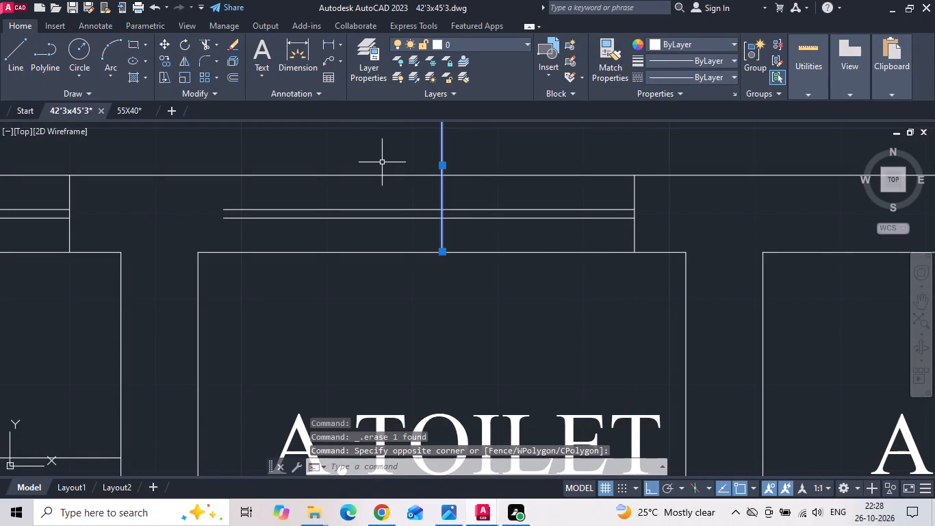
key("Delete")
Offset the toilet window's right end line 4' to close the window's open left end.
key("o")
key("space")
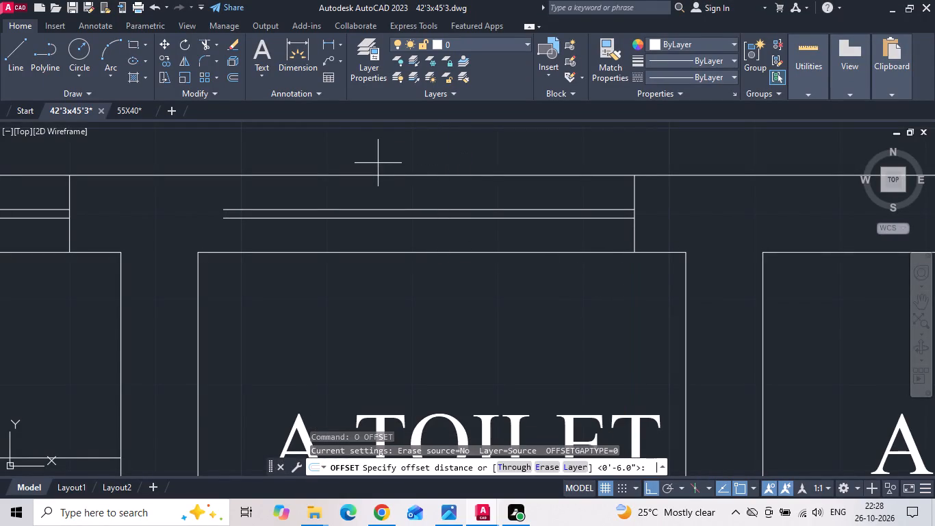
type("4")
key("space")
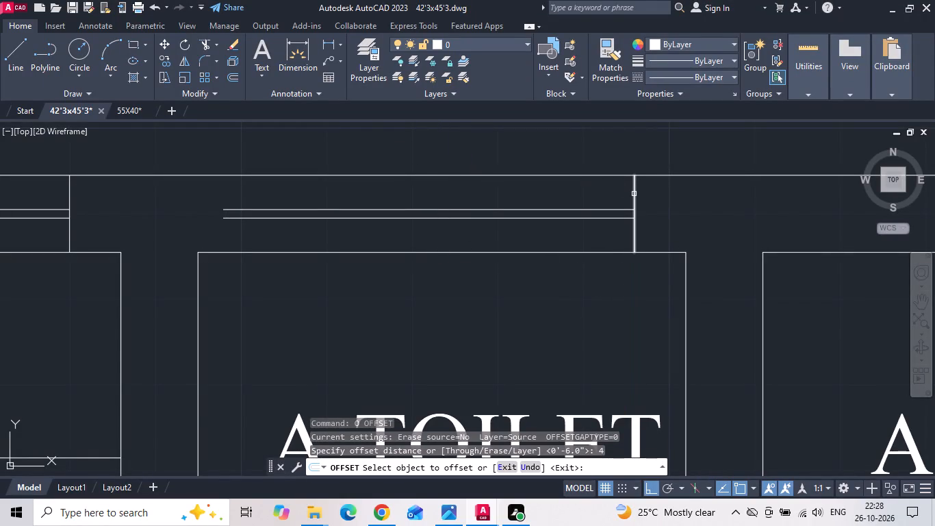
key("Escape")
type("O 4'")
key("Return")
left_click(634, 194)
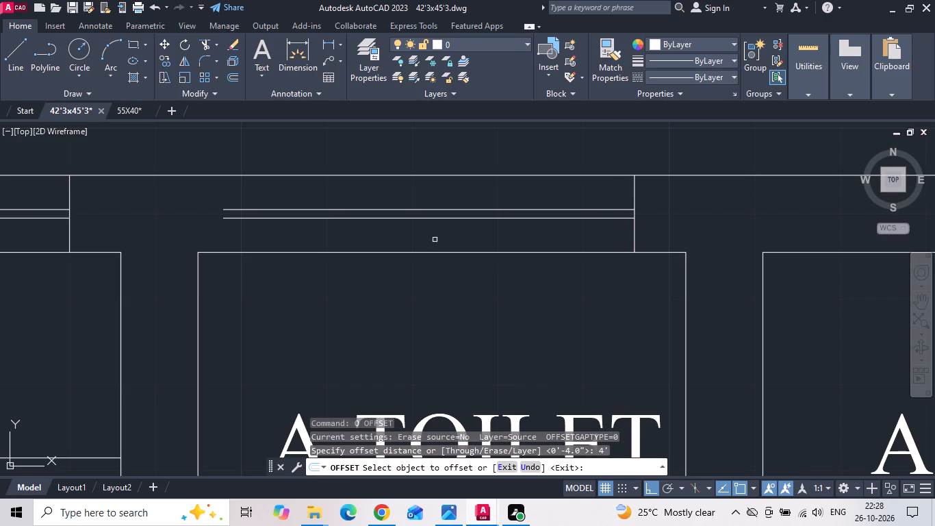
left_click(634, 197)
left_click(461, 306)
key("Escape")
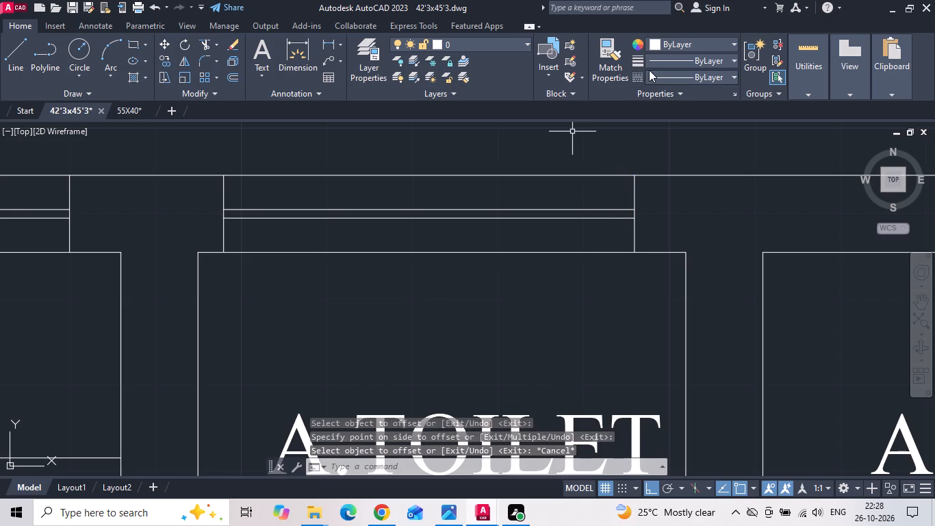
Change the linetype of the 4'9"X6'9" A.TOILET window's two glazing lines to ACAD_ISO02W100.
left_click_drag(552, 213, 537, 224)
left_click(491, 229)
left_click_drag(502, 199, 461, 229)
left_click(461, 229)
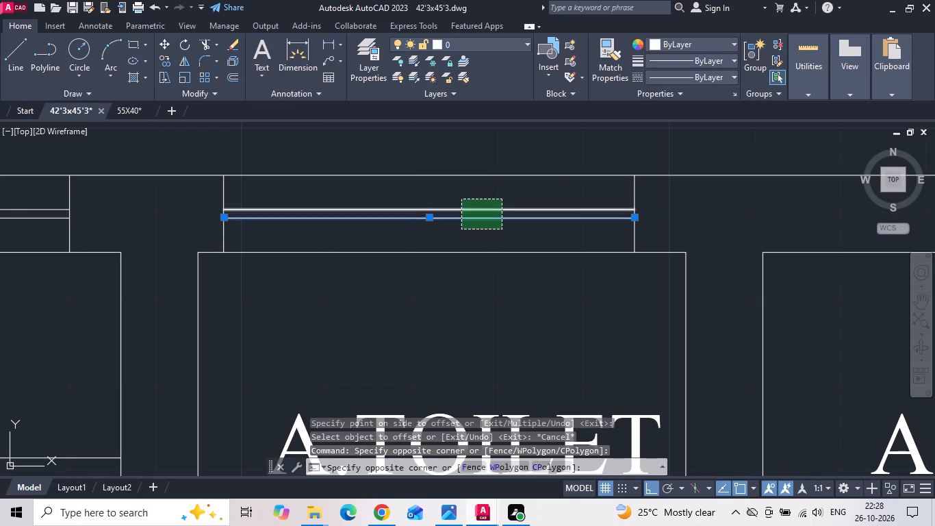
left_click(655, 73)
left_click(666, 126)
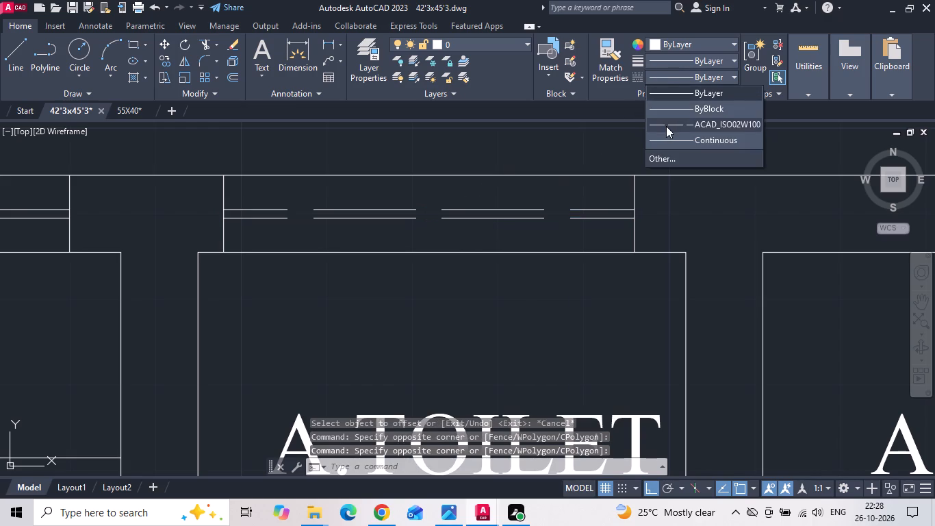
key("Escape")
Copy the dashed toilet window from the 4'9"X6'9" A.TOILET's inner corner to the matching corner of the 7'0"X4'0" A.TOILET.
scroll(622, 194, "down", 3)
scroll(587, 245, "down", 2)
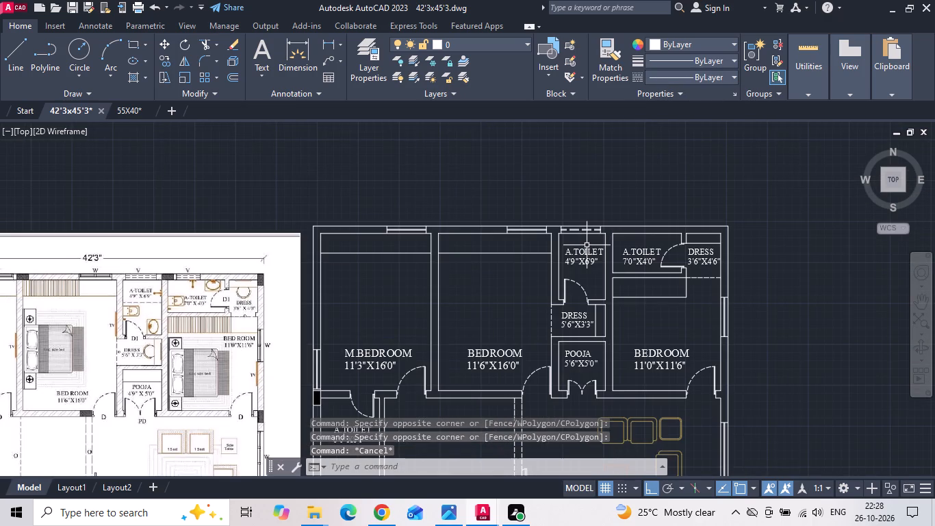
scroll(587, 246, "up", 2)
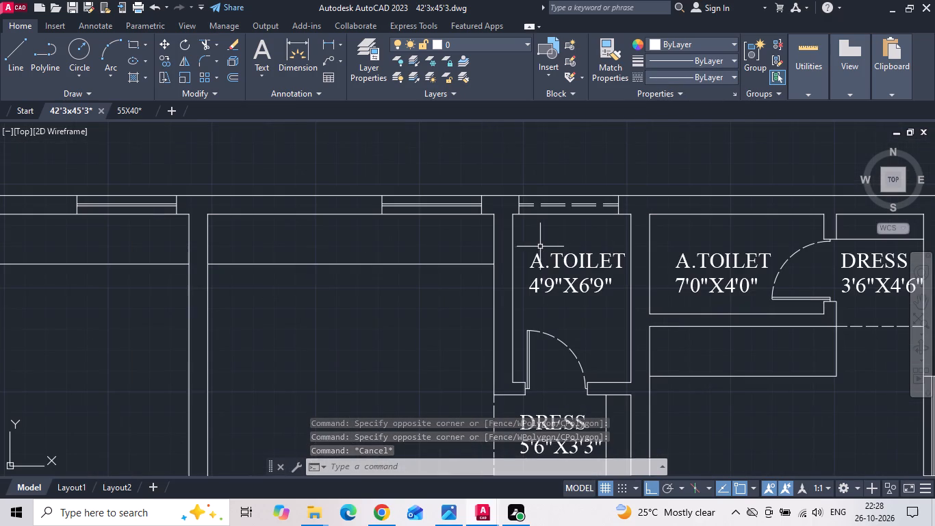
left_click(516, 178)
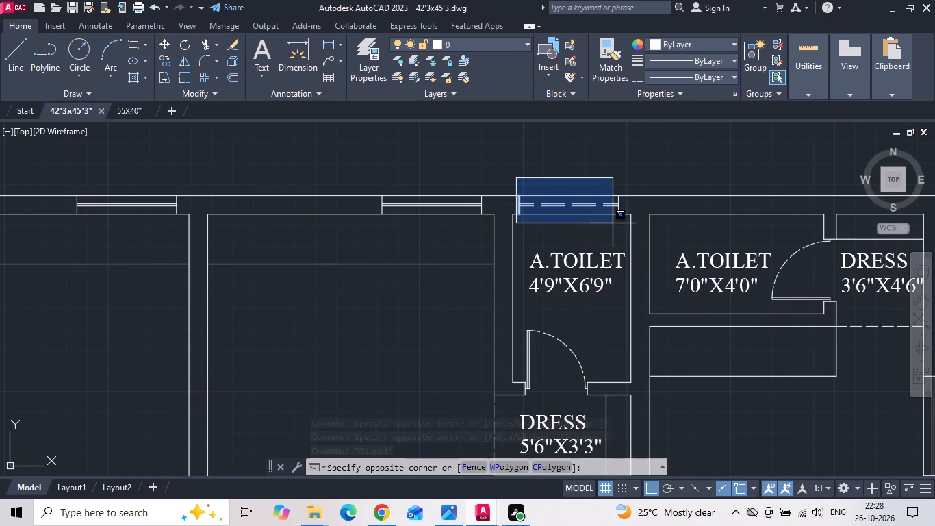
left_click(628, 232)
right_click(562, 164)
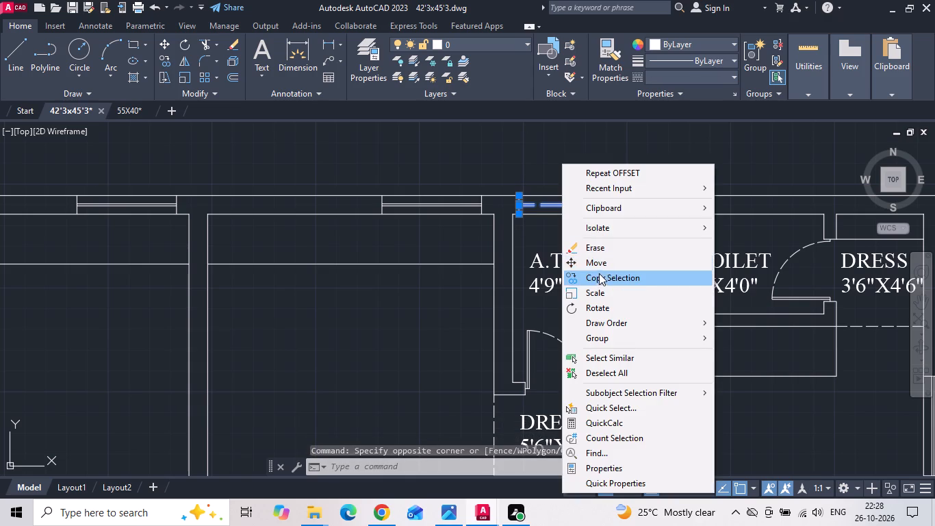
left_click(599, 276)
left_click(511, 216)
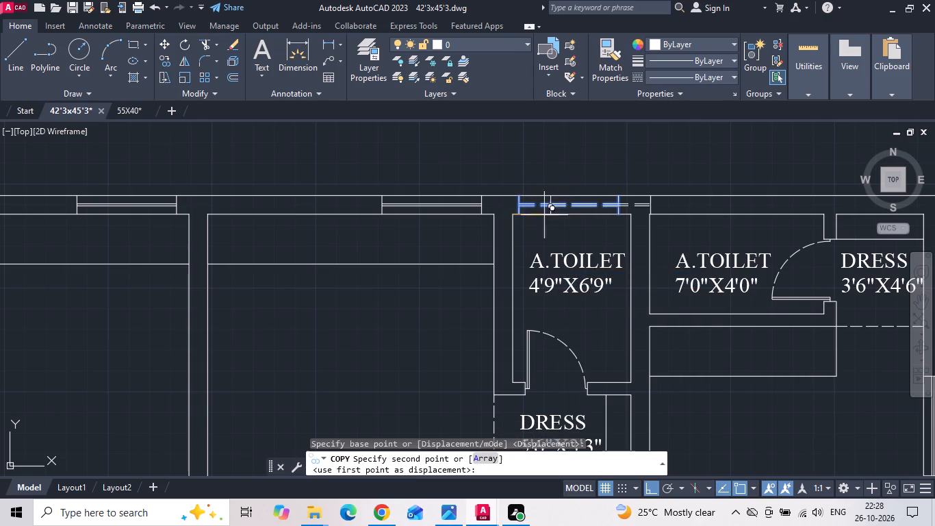
scroll(585, 215, "down", 1)
scroll(640, 214, "up", 3)
left_click(579, 214)
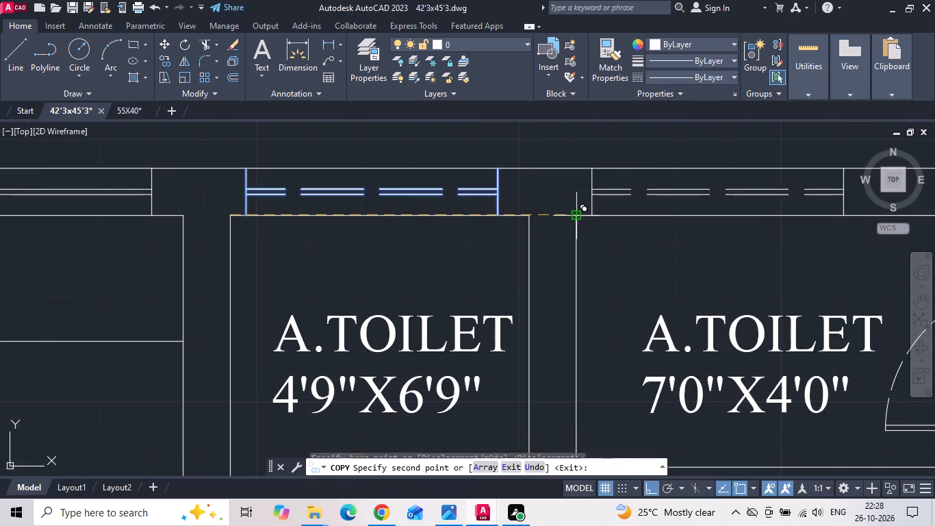
scroll(622, 210, "down", 4)
key("Escape")
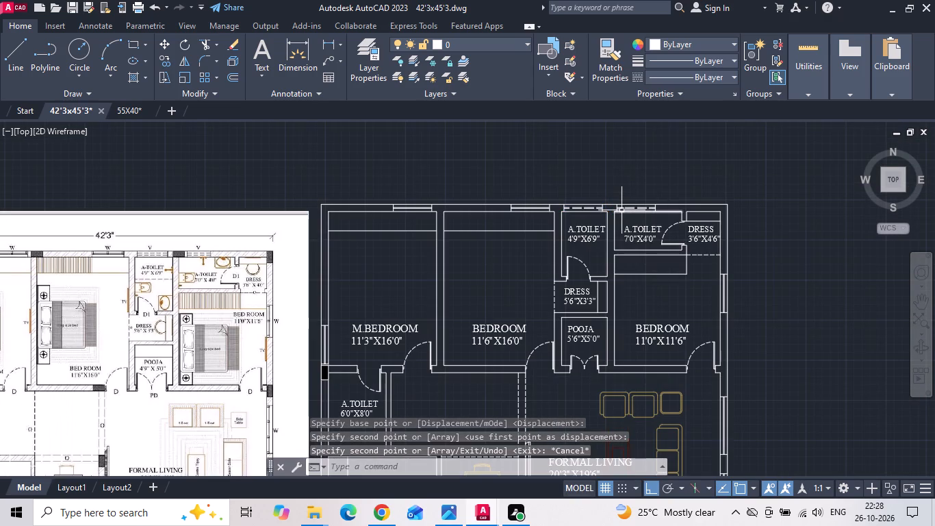
Move the right end line of the 7'0"X4'0" A.TOILET window 12" to the left.
scroll(621, 233, "up", 1)
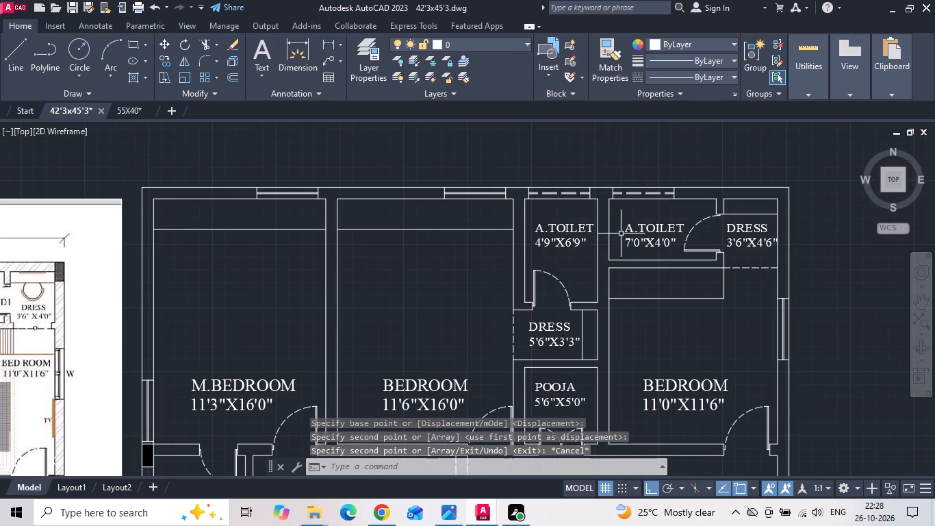
scroll(674, 196, "up", 4)
left_click_drag(658, 164, 650, 164)
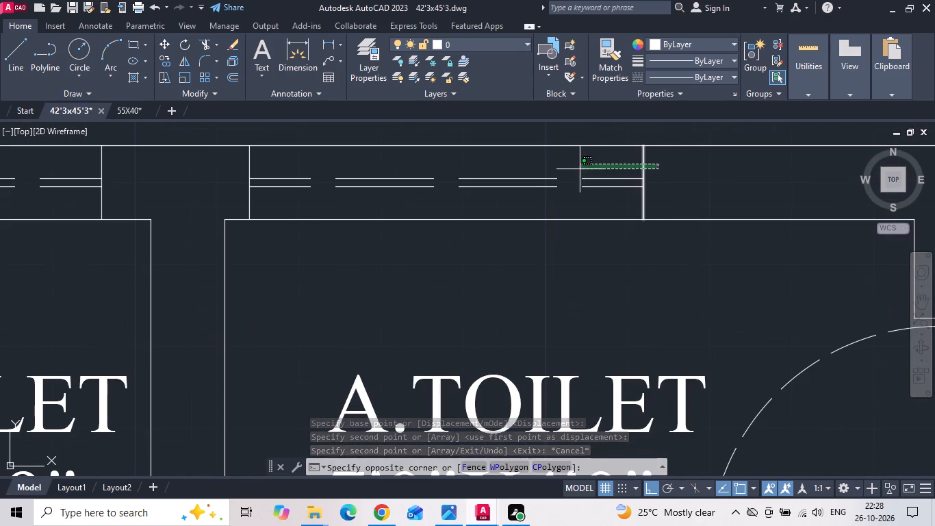
left_click(580, 169)
right_click(576, 168)
left_click(611, 241)
left_click_drag(611, 280, 540, 286)
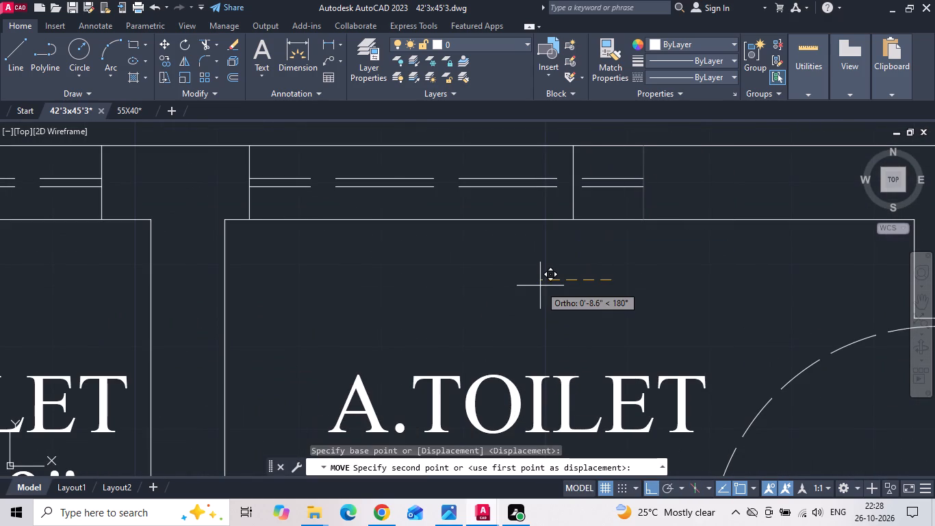
type("12")
key("space")
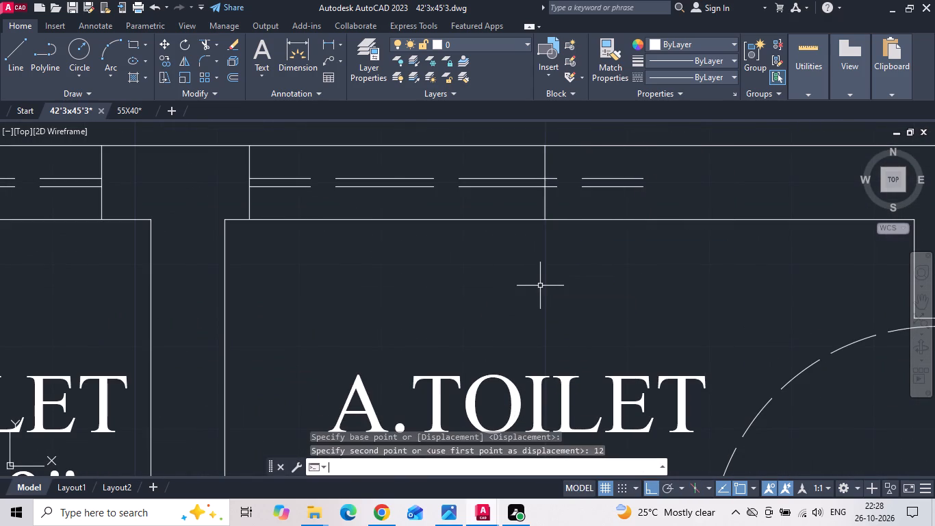
Trim the two glazing lines extending beyond the moved end line of the 7'0"X4'0" A.TOILET window.
key("t")
key("r")
key("space")
left_click_drag(571, 203, 597, 171)
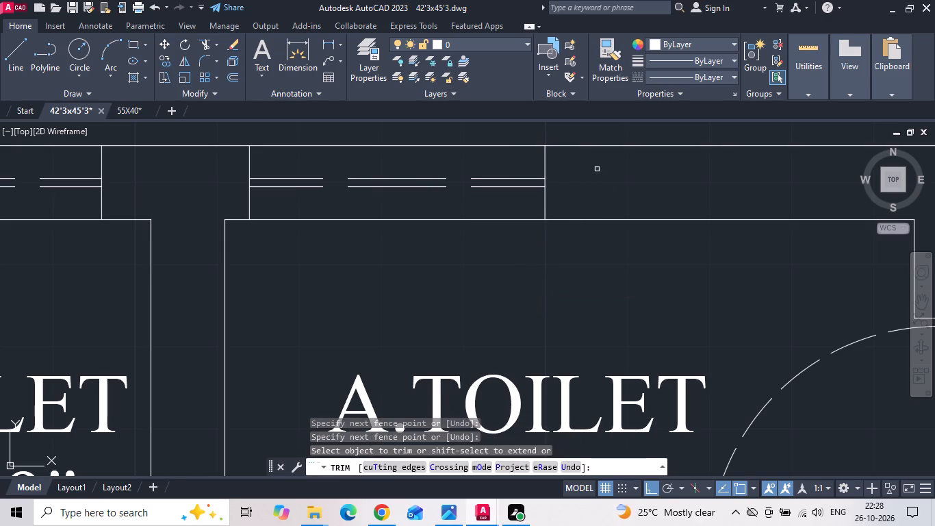
scroll(597, 169, "down", 6)
key("Escape")
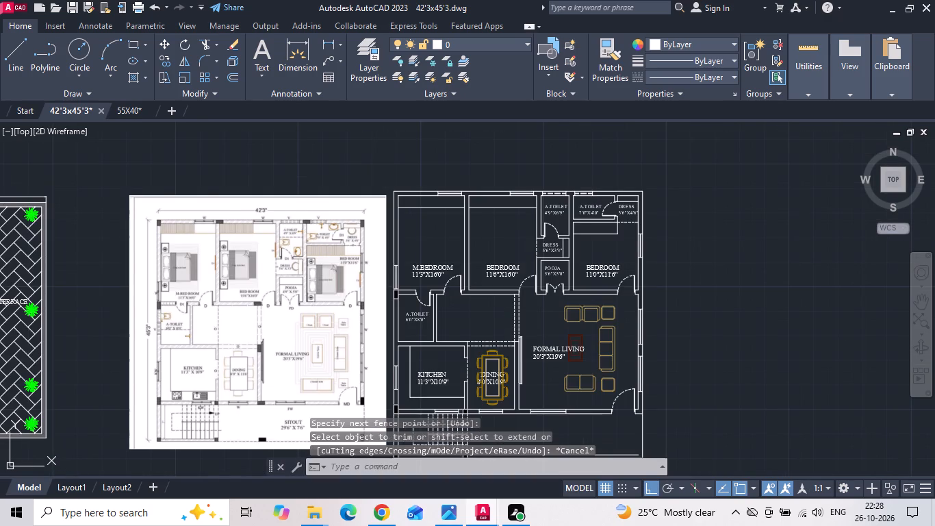
Draw a horizontal line about 1'-7.5" long outward across the wall from the midpoint of the 6'0"X8'0" A.TOILET's left inner wall line.
scroll(231, 327, "up", 2)
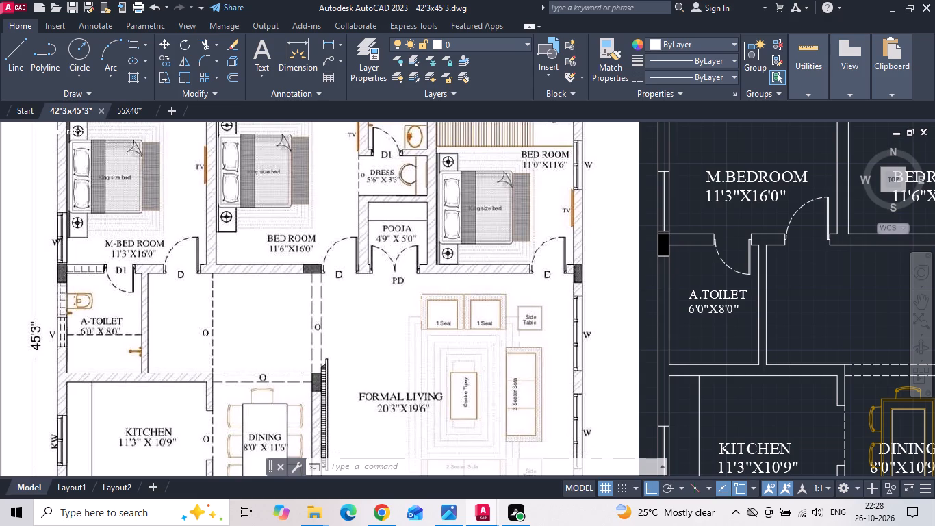
key("l")
key("space")
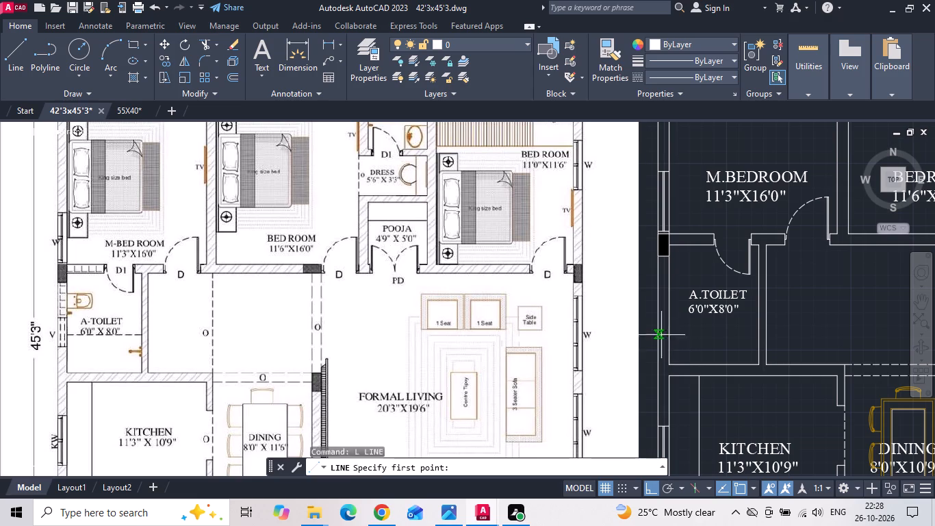
left_click(670, 306)
scroll(665, 305, "up", 2)
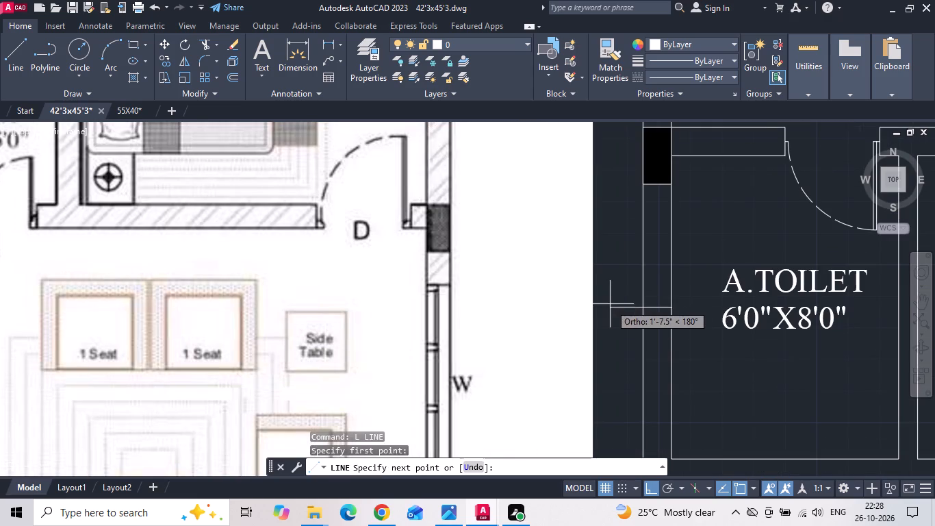
left_click(610, 304)
key("Escape")
Offset the horizontal centre line 1'6" to both sides, upward and downward, for the toilet window's ends.
type("O")
key("space")
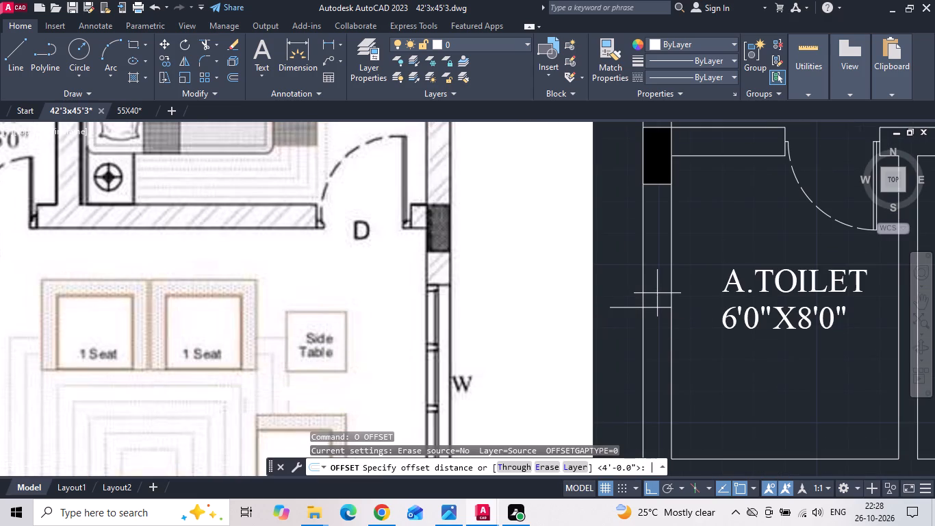
type("1'6")
key("space")
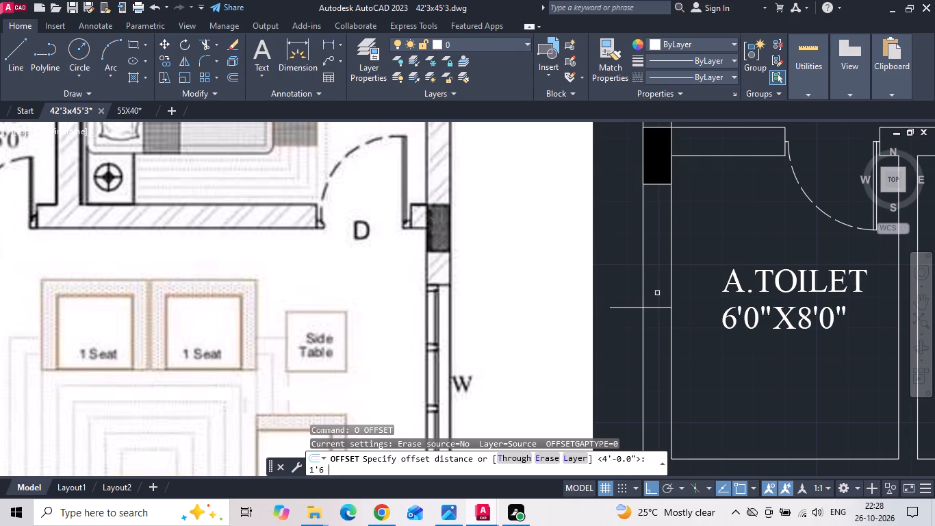
left_click(663, 309)
left_click(663, 295)
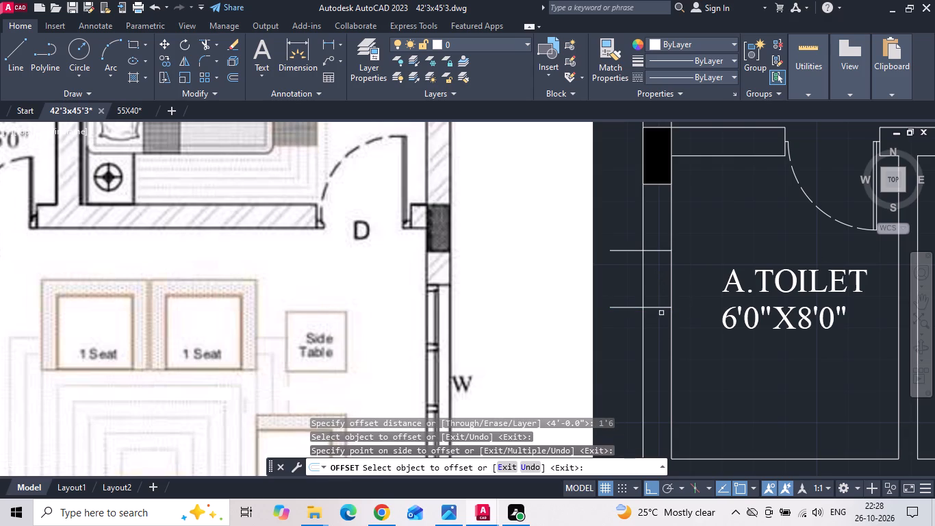
left_click(659, 308)
left_click(652, 319)
key("Escape")
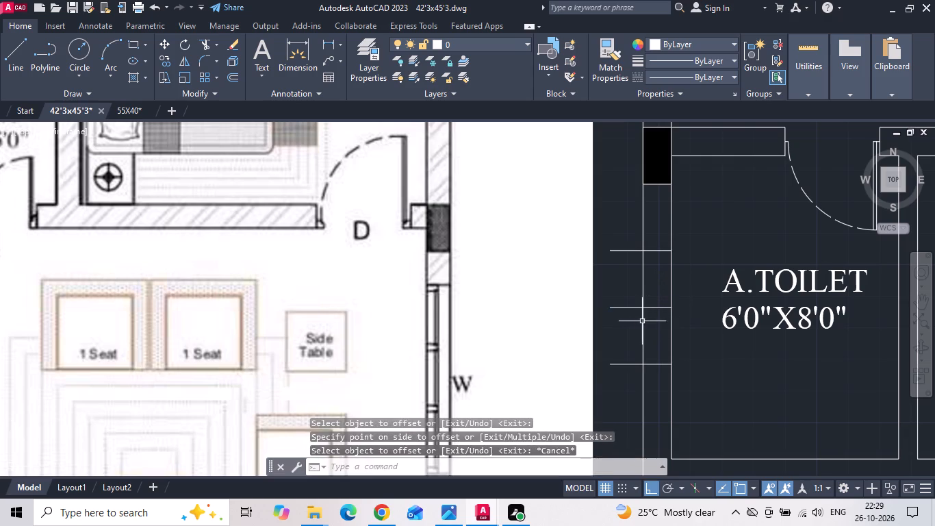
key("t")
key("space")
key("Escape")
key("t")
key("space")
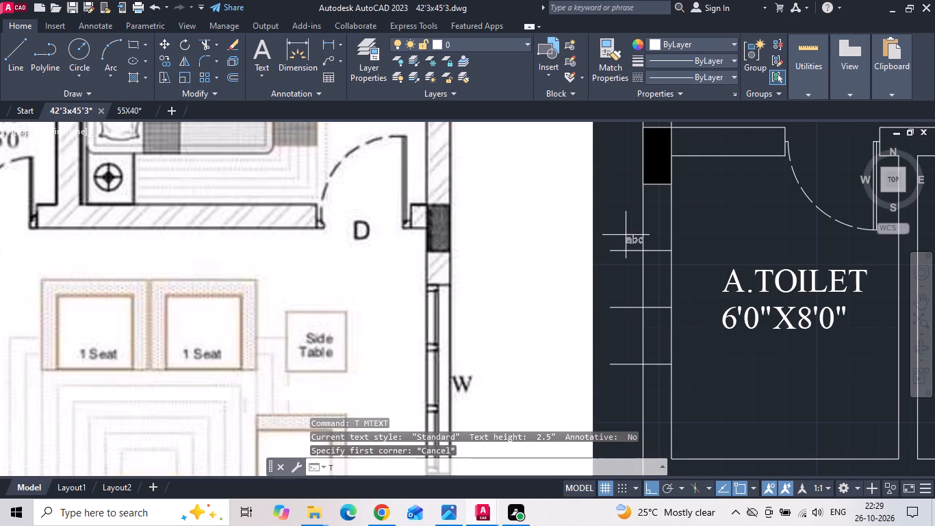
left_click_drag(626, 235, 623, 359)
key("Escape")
Trim the three horizontal lines where they extend outside the outer wall and remove the centre line between the wall faces.
key("t")
key("r")
key("space")
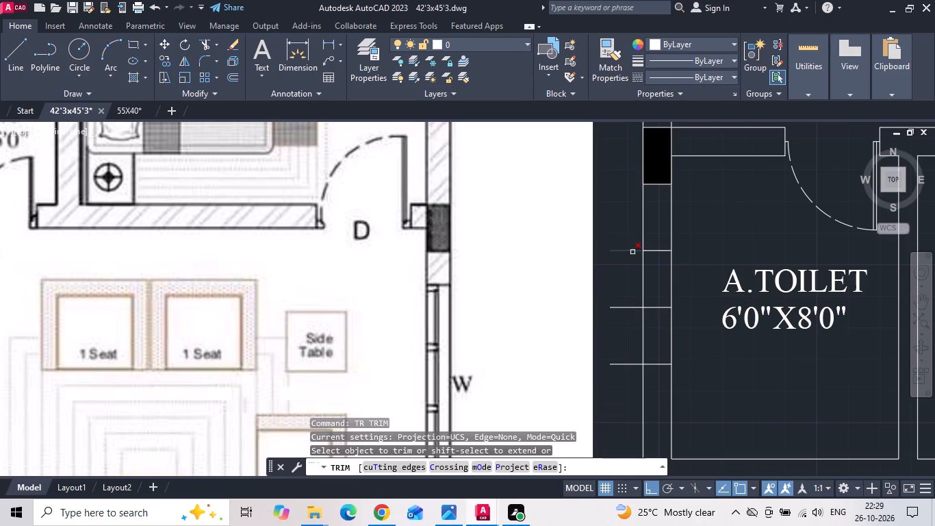
left_click_drag(628, 237, 636, 375)
left_click(657, 308)
scroll(657, 307, "down", 2)
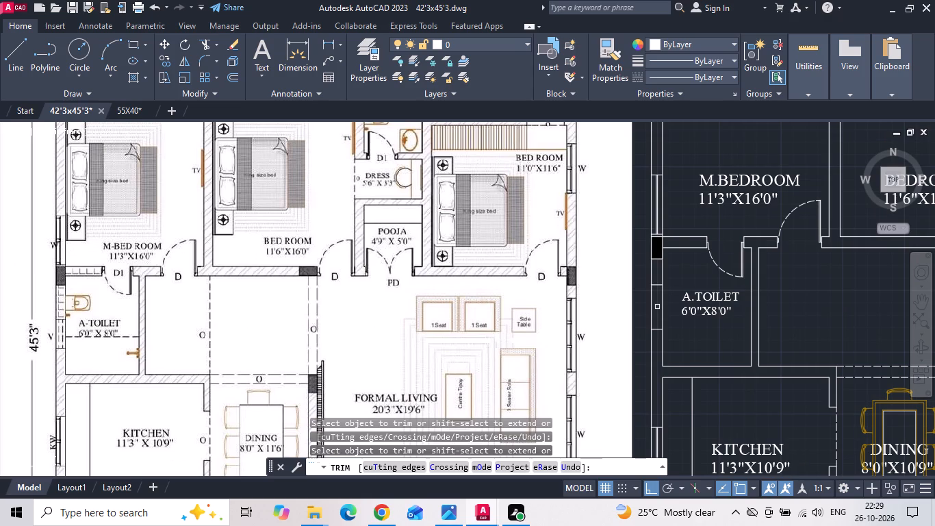
key("Escape")
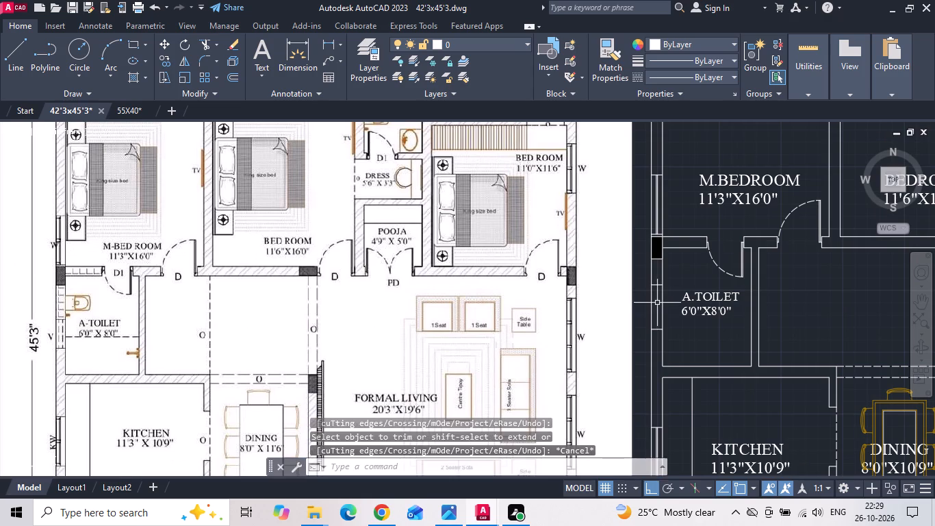
Move the upper end line of the 6'0"X8'0" A.TOILET window 6" down.
scroll(657, 303, "up", 2)
left_click(655, 295)
left_click(642, 253)
right_click(642, 253)
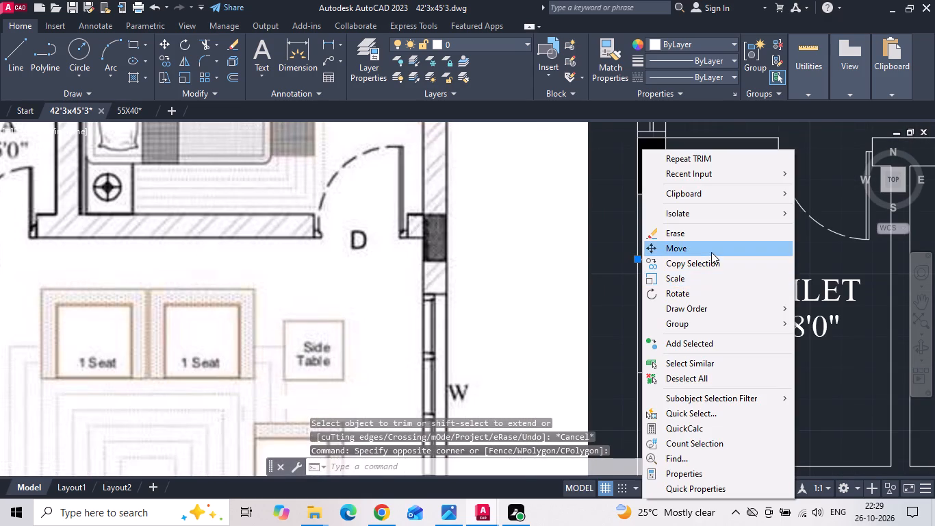
left_click(711, 252)
left_click_drag(711, 251, 709, 266)
type("6")
key("space")
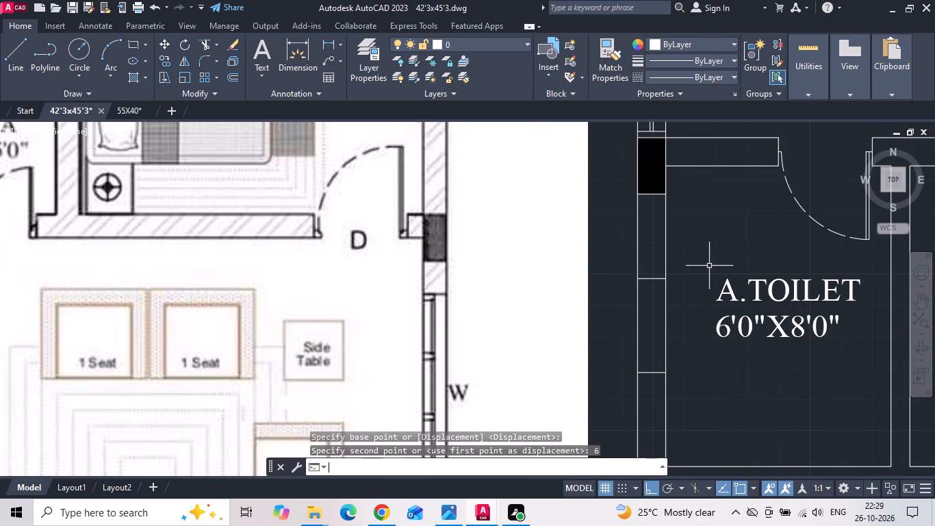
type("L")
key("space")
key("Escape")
Copy the 6'0"X8'0" A.TOILET's left inner wall line 4" and 5" into the wall as glazing lines.
left_click(667, 326)
right_click(678, 314)
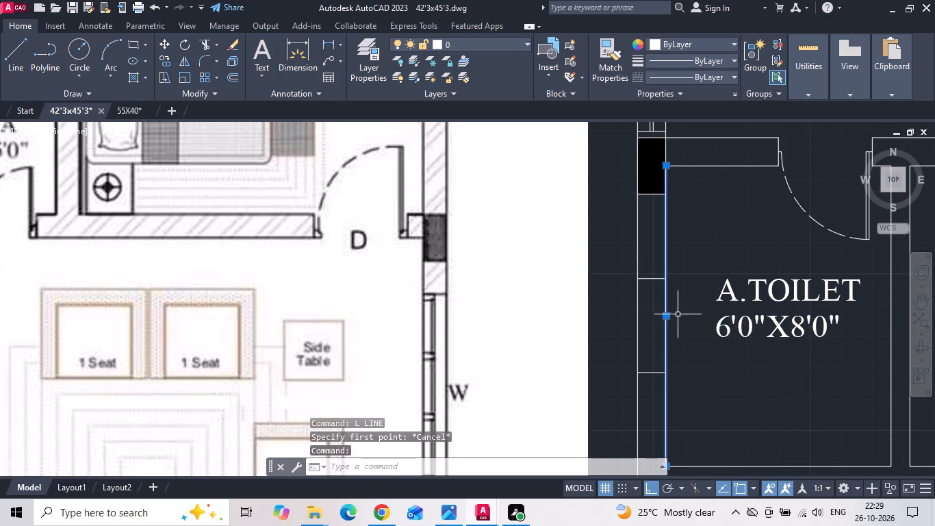
left_click(713, 265)
left_click_drag(706, 246, 686, 247)
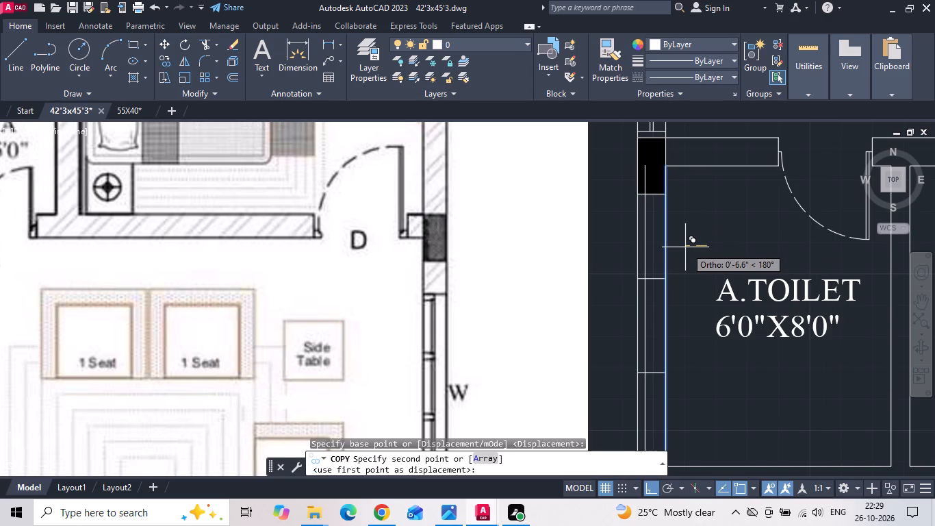
type("4 5")
key("space")
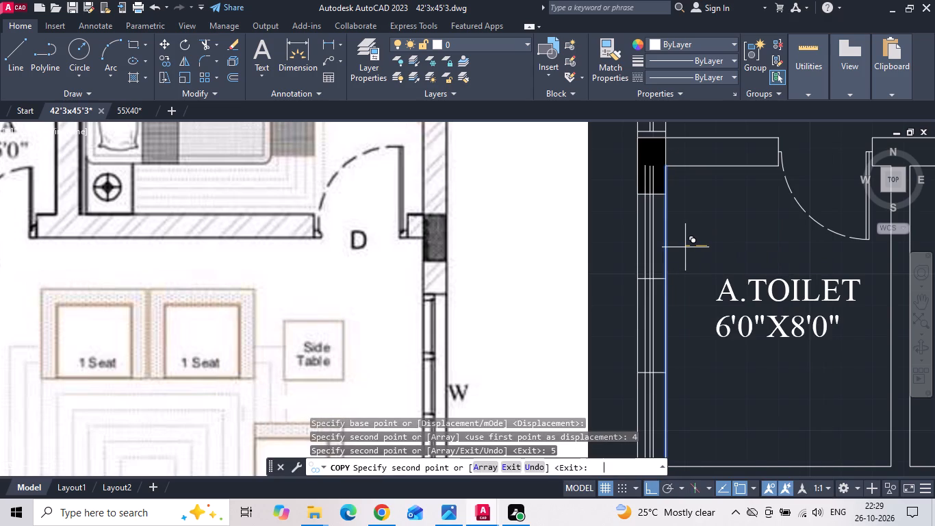
key("F1")
key("Escape")
key("Escape")
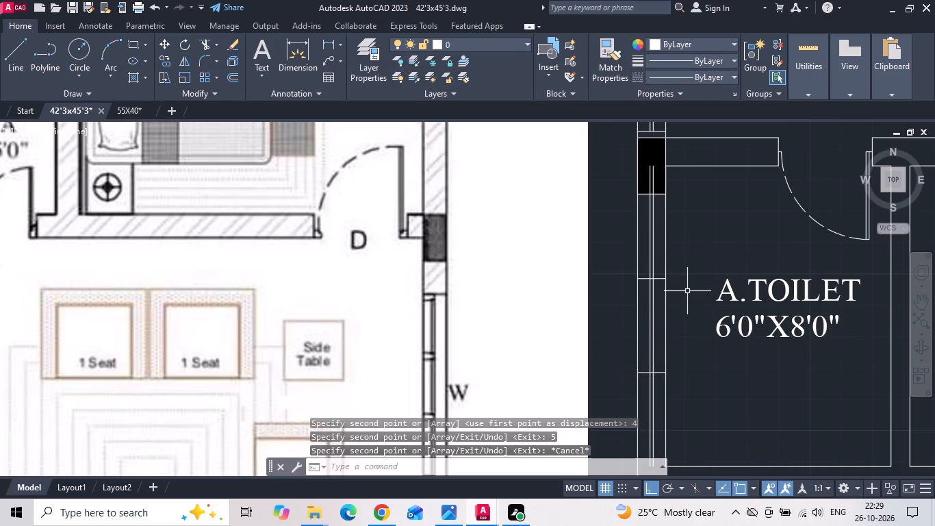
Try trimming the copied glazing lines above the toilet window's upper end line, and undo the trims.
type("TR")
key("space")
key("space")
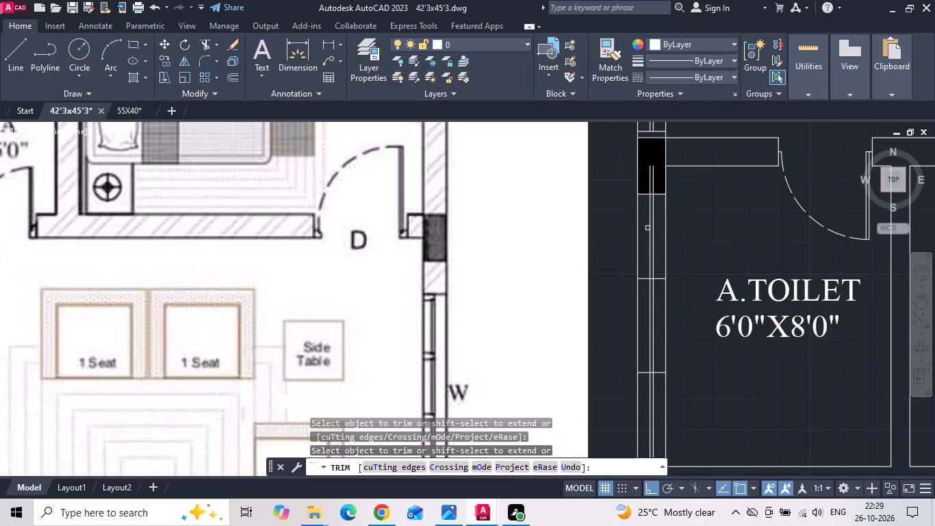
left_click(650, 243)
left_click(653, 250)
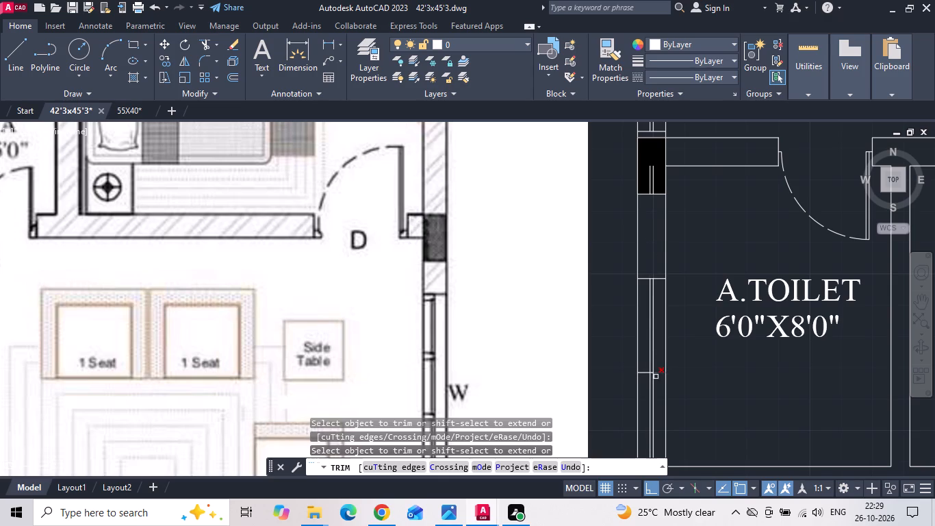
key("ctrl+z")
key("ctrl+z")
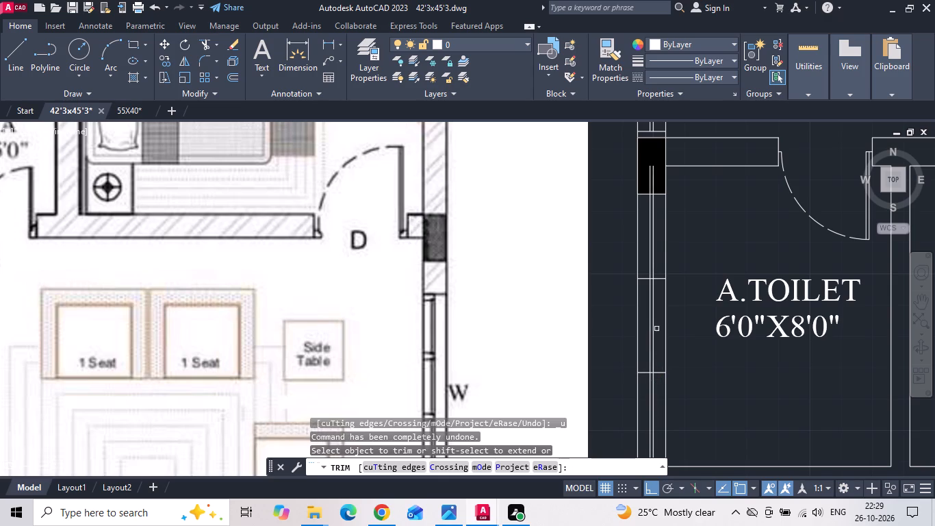
Trim both glazing lines between the 6'0"X8'0" A.TOILET window's end lines and delete their leftover pieces above the upper end line.
left_click(649, 295)
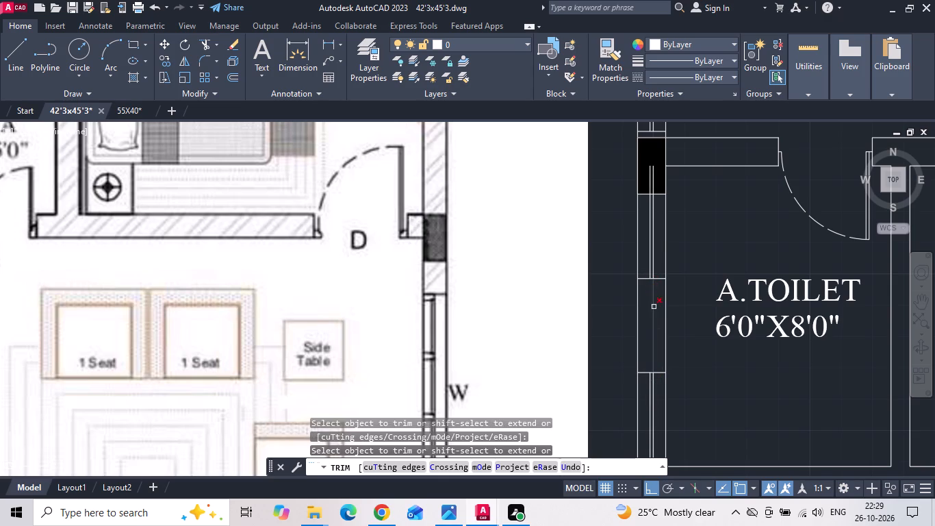
left_click(654, 309)
key("Escape")
left_click_drag(658, 264, 652, 258)
left_click(642, 243)
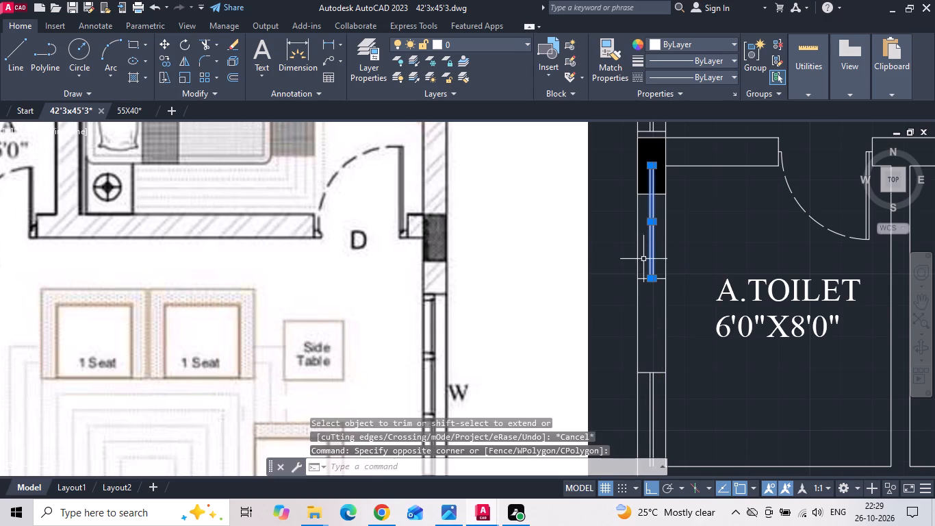
key("Delete")
Extend the two glazing lines from below the toilet window up to its upper end line.
type("EX")
key("space")
left_click(650, 392)
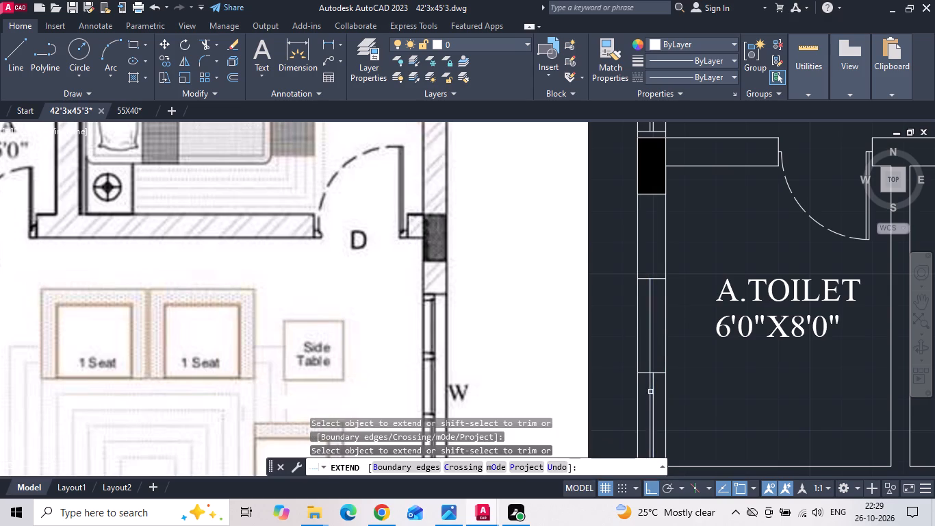
left_click(654, 383)
key("Escape")
Trim the two glazing lines where they continue below the toilet window's lower end line.
type("TR")
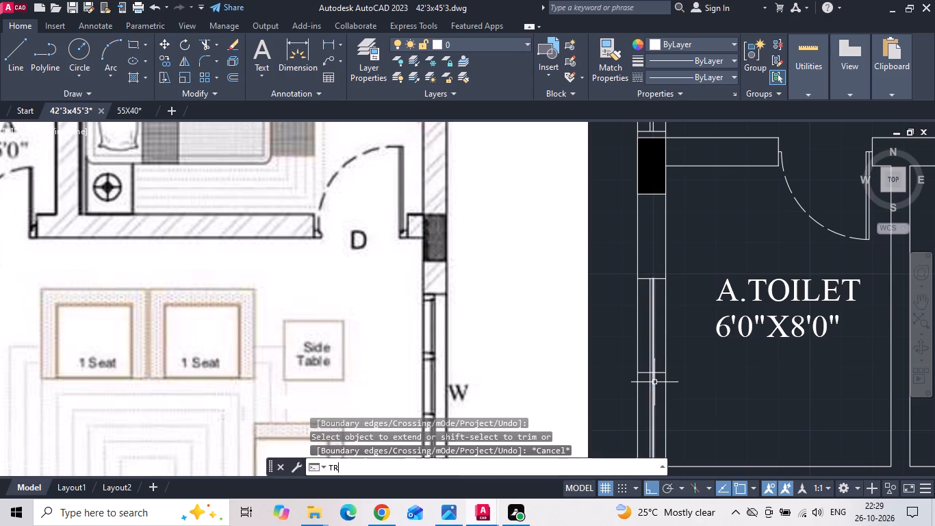
key("space")
left_click(655, 392)
left_click(650, 399)
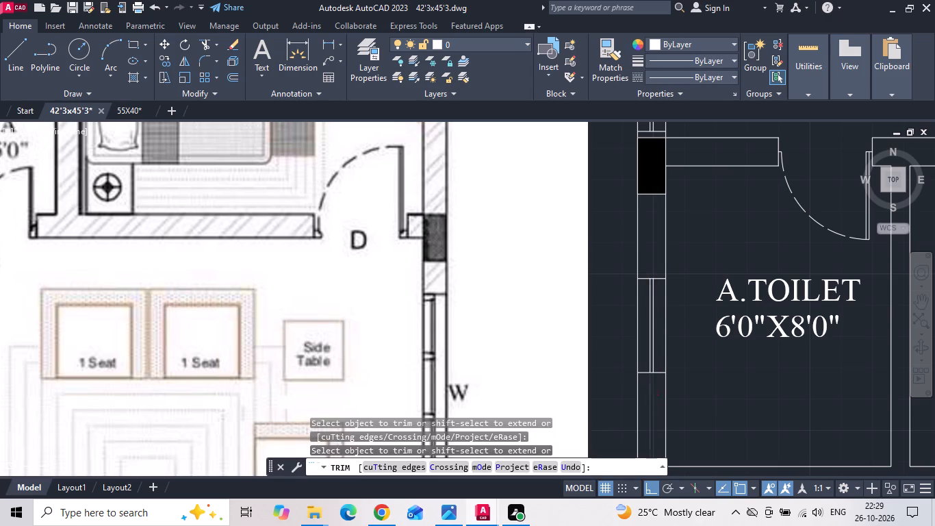
key("Escape")
Change the linetype of the toilet window's two glazing lines to a dashed one.
left_click(659, 343)
left_click(647, 333)
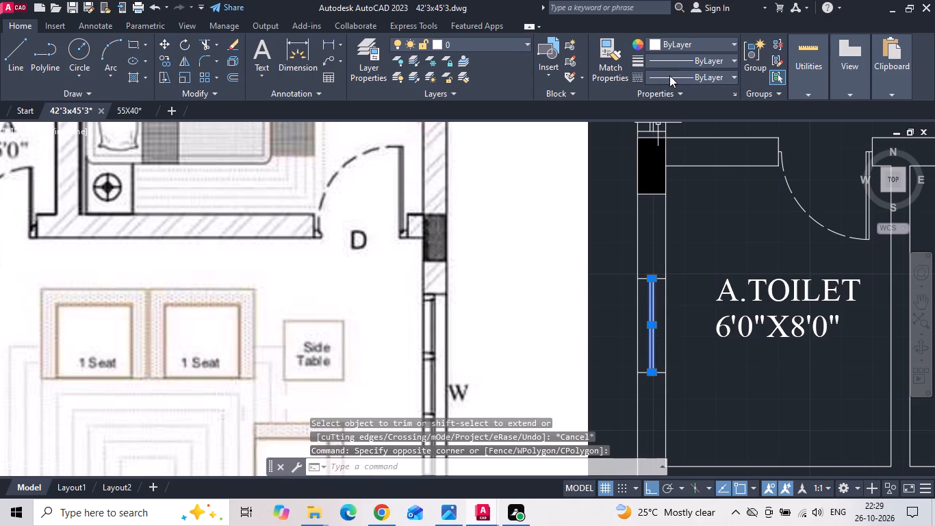
left_click(669, 75)
left_click(678, 131)
key("Escape")
Save the 42'3x45'3 drawing.
key("ctrl+s")
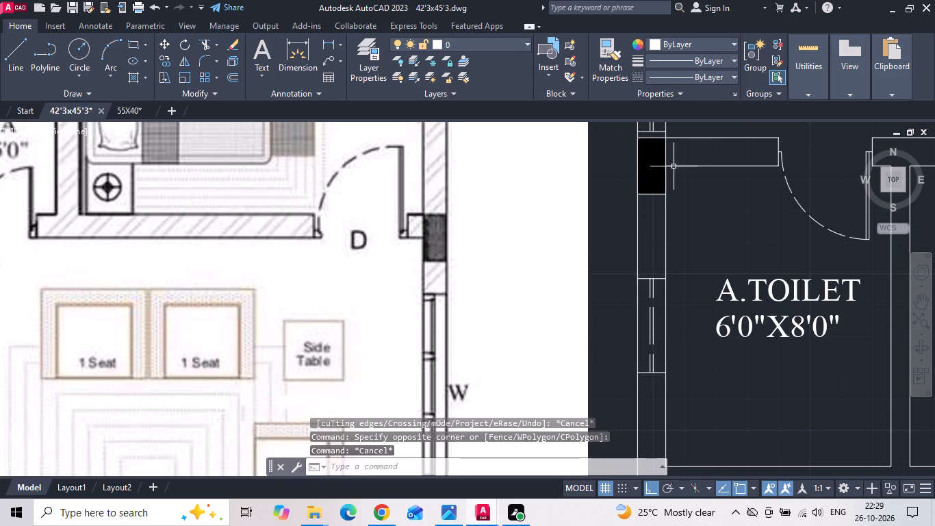
scroll(629, 237, "down", 3)
scroll(604, 290, "down", 1)
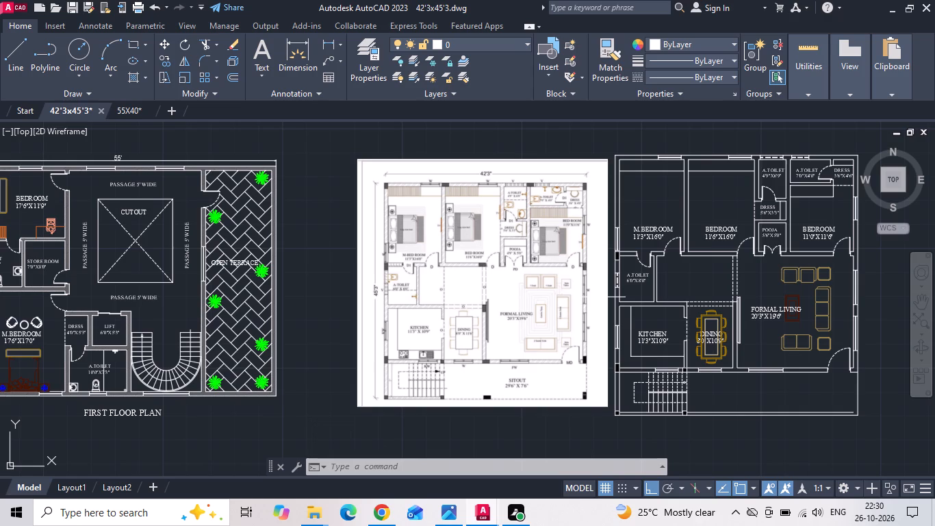
key("ctrl+s")
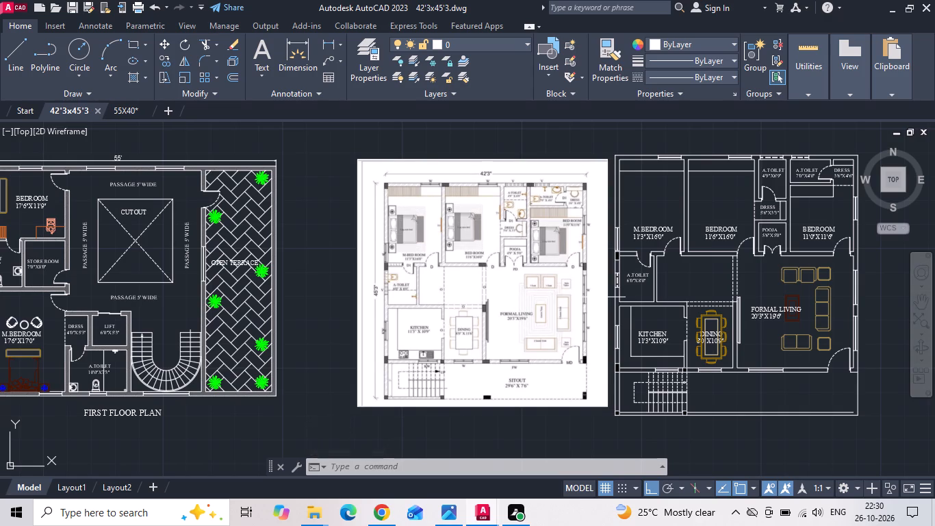
key("ctrl+s")
key("ctrl+s")
key("ctrl+s")
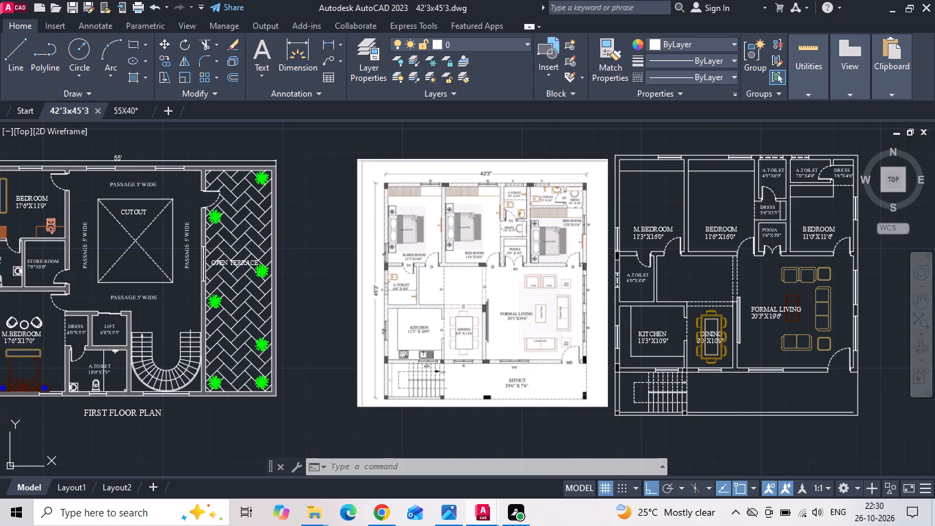
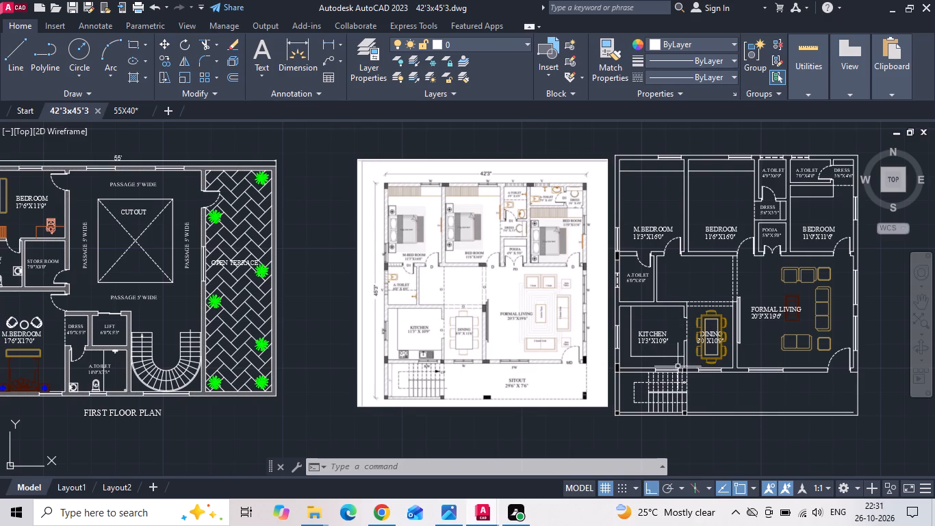
Copy the filled column between M.Bedroom and A.Toilet up the outer wall to M.Bedroom's outer corner.
scroll(626, 253, "up", 5)
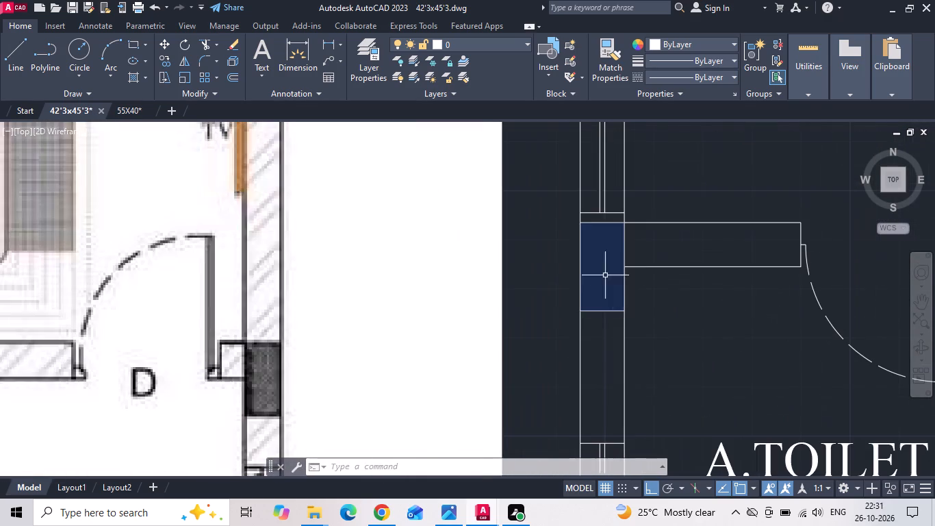
left_click(617, 328)
left_click(606, 292)
right_click(606, 292)
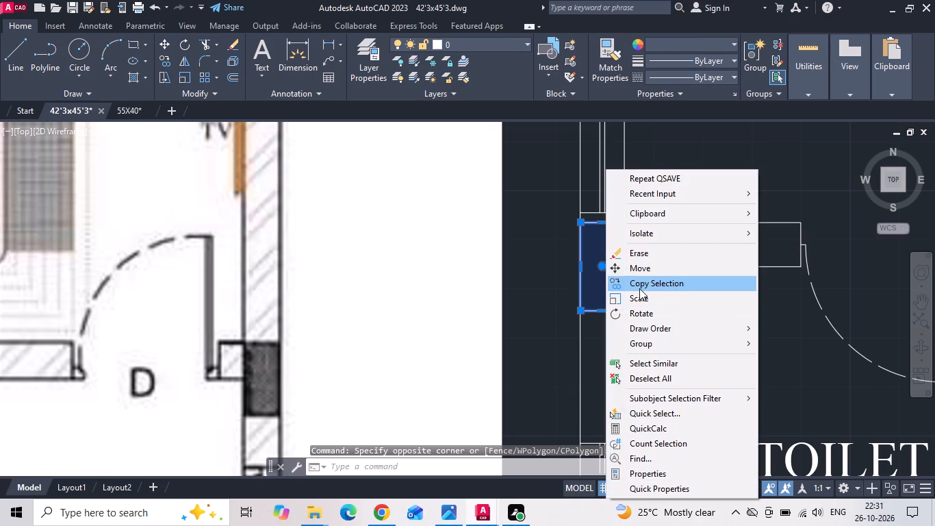
left_click(639, 288)
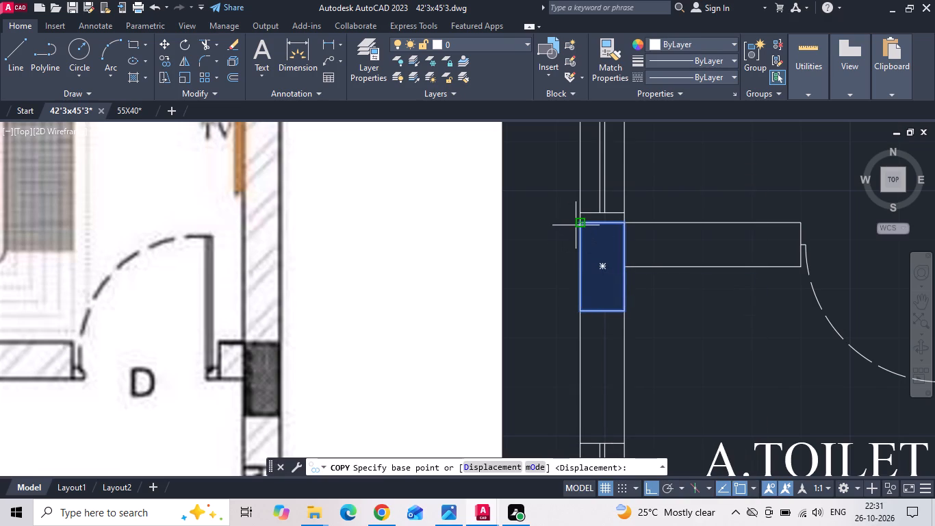
left_click(576, 225)
scroll(597, 319, "down", 3)
middle_click_drag(599, 196, 592, 350)
scroll(593, 231, "up", 1)
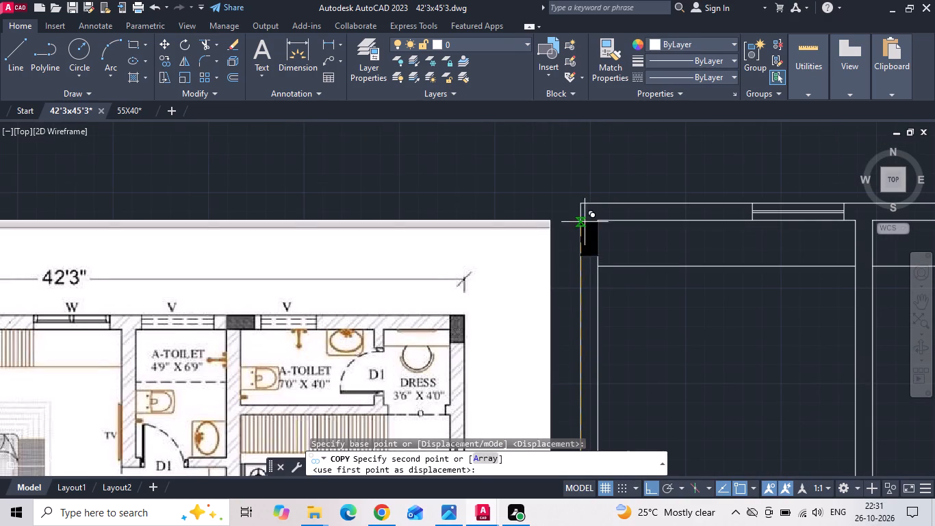
left_click(577, 201)
Place another column copy in the opposite outer wall, where the 11'0"X11'6" bedroom meets Formal Living.
scroll(577, 201, "down", 2)
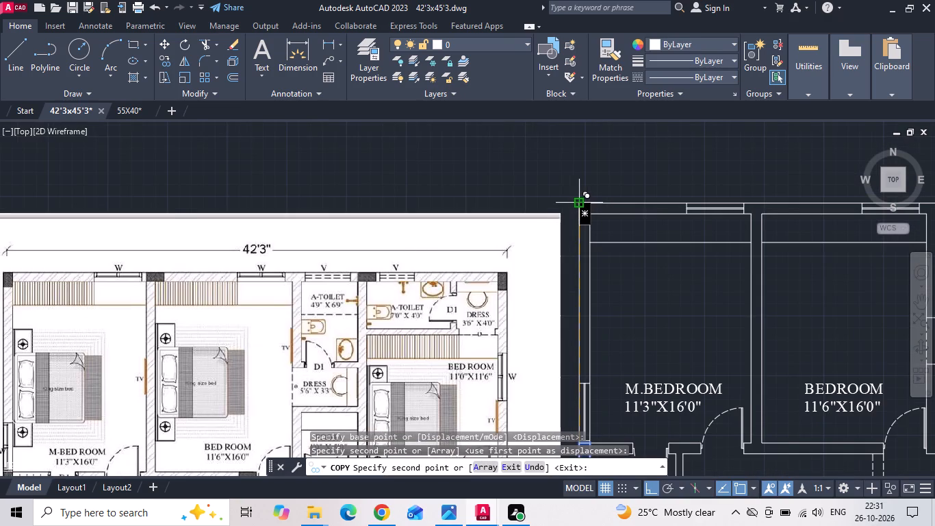
middle_click_drag(711, 234, 608, 214)
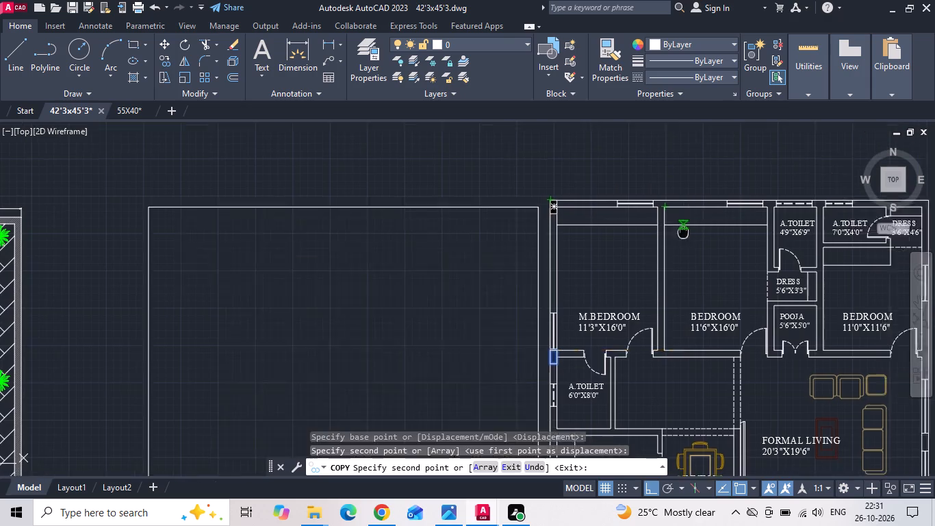
middle_click_drag(608, 214, 392, 199)
scroll(706, 342, "up", 3)
scroll(476, 271, "up", 1)
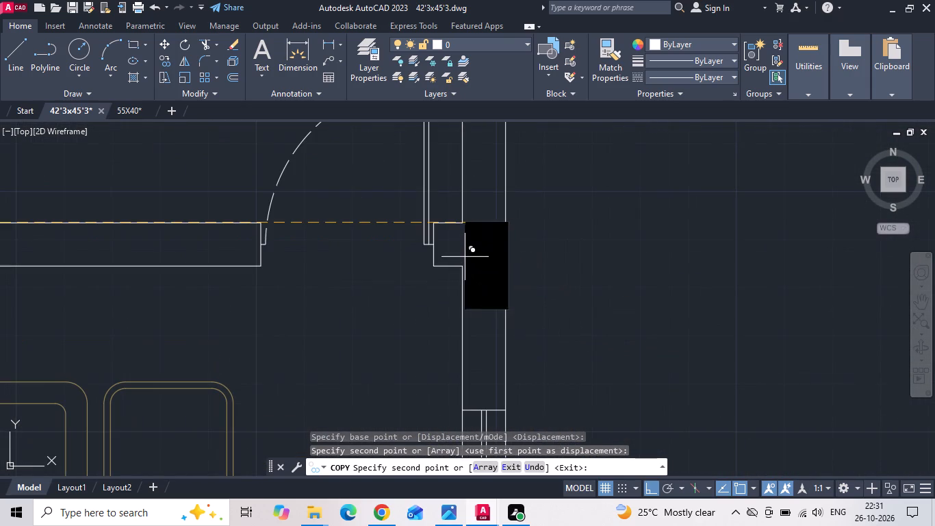
left_click(462, 224)
Place another column copy in the outer wall at the Dress room's upper corner and finish copying.
scroll(520, 320, "down", 3)
middle_click_drag(497, 202, 506, 264)
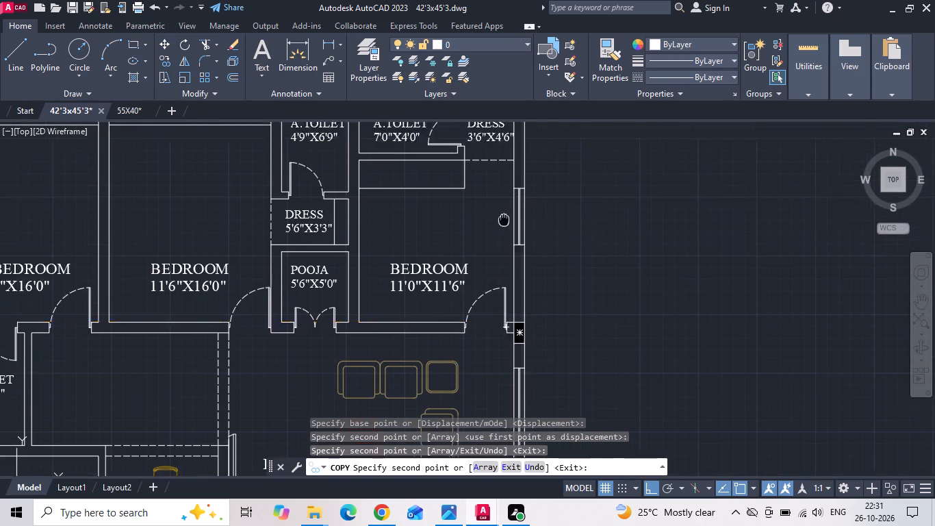
middle_click_drag(506, 264, 506, 312)
scroll(505, 190, "up", 3)
left_click(550, 191)
key("Escape")
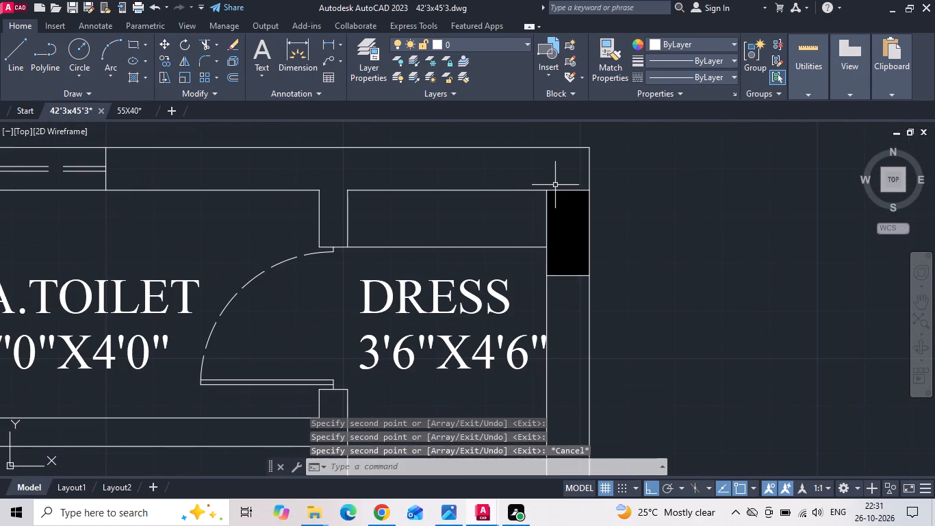
Move the Dress corner column up 9" into the outer wall corner.
left_click_drag(555, 184, 552, 201)
left_click(550, 208)
right_click(550, 208)
left_click(581, 273)
left_click_drag(674, 273, 672, 257)
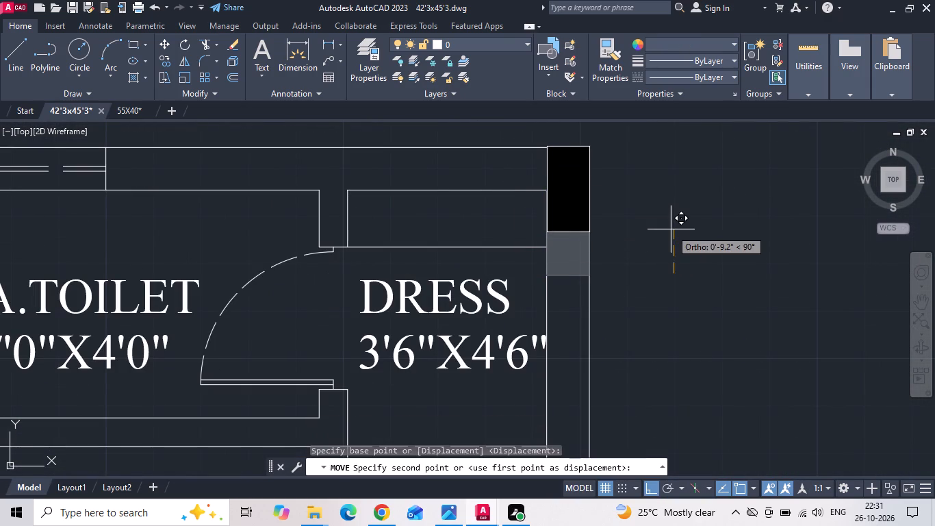
type("9")
key("space")
Copy the column at the bedroom and Formal Living junction down the outer wall to the front wall beside the main door.
scroll(671, 229, "down", 4)
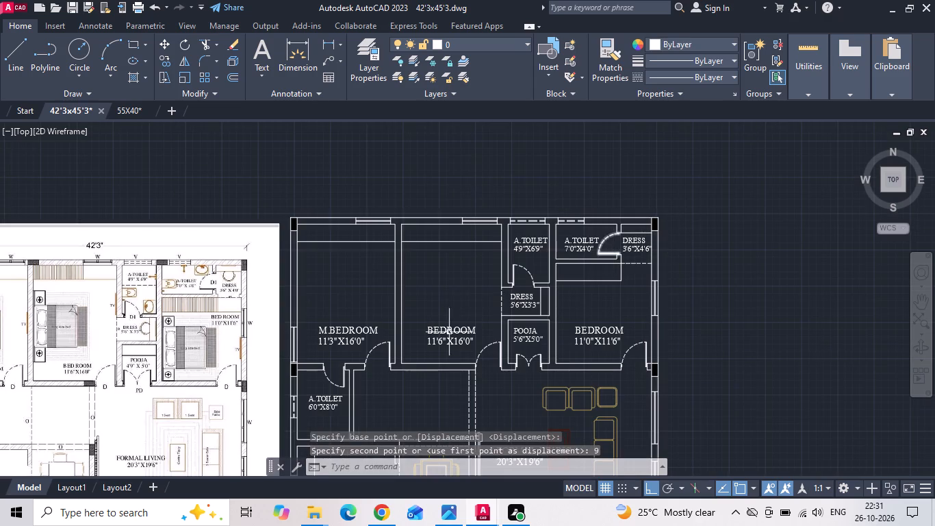
scroll(274, 413, "up", 2)
scroll(276, 290, "down", 1)
middle_click_drag(563, 386, 559, 292)
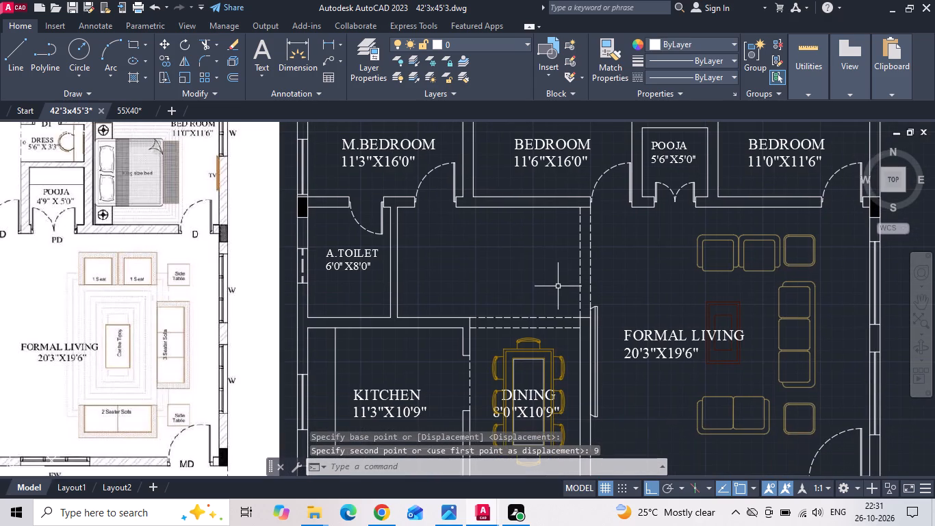
middle_click_drag(662, 314, 575, 295)
scroll(806, 182, "up", 2)
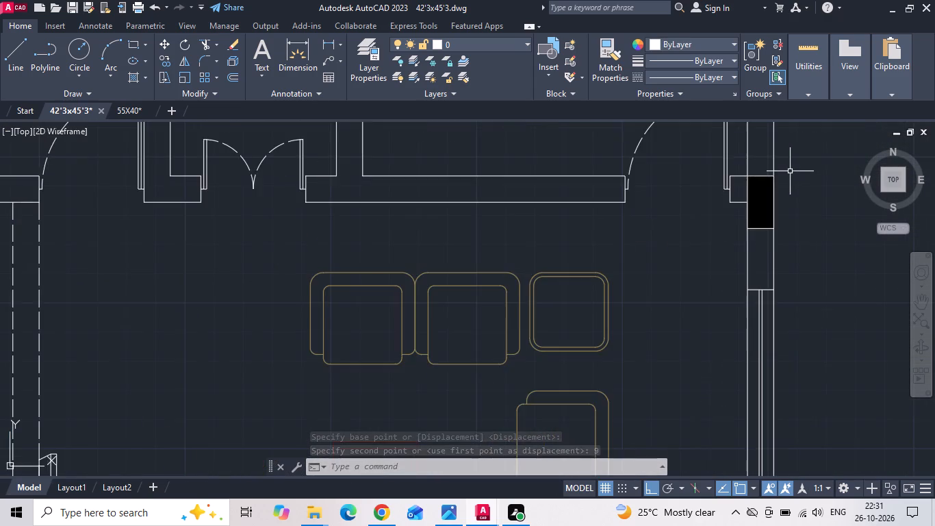
scroll(771, 170, "up", 1)
left_click_drag(768, 167, 765, 195)
left_click(765, 212)
right_click(806, 193)
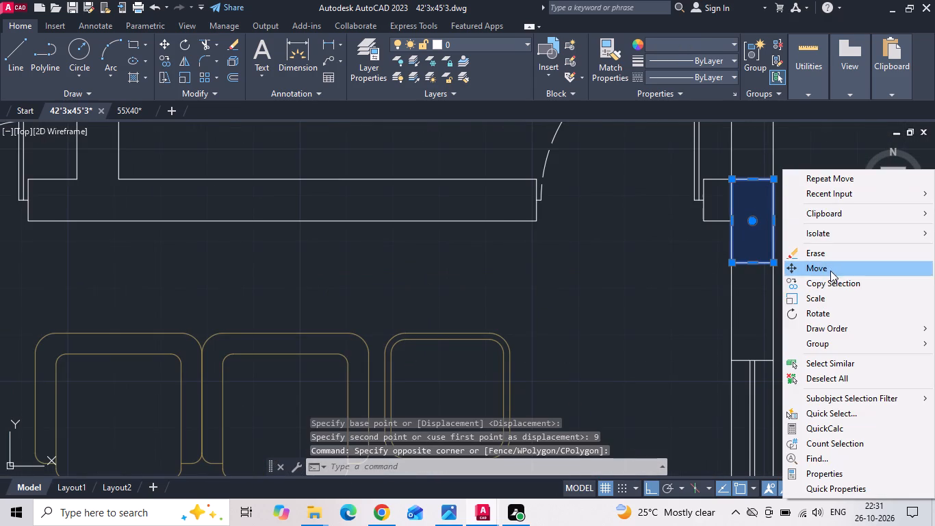
left_click(832, 278)
left_click(776, 264)
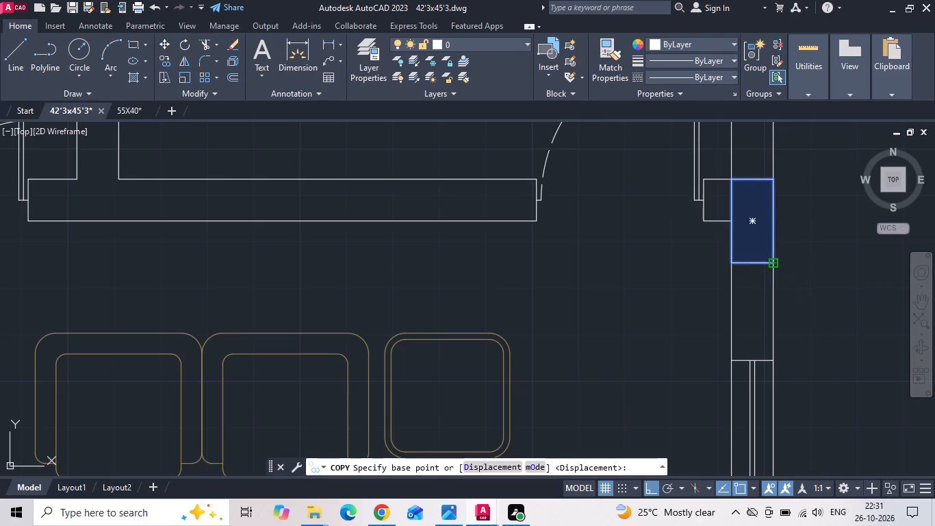
scroll(732, 205, "down", 3)
middle_click_drag(763, 398, 689, 196)
scroll(670, 298, "up", 2)
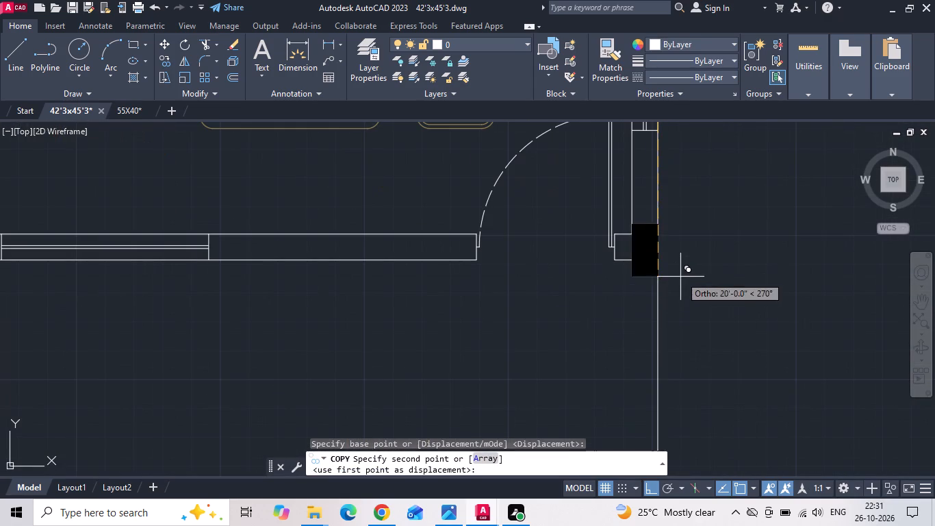
left_click(662, 260)
Place another column copy at the upper end of the wall between Dining and Formal Living.
scroll(744, 273, "down", 3)
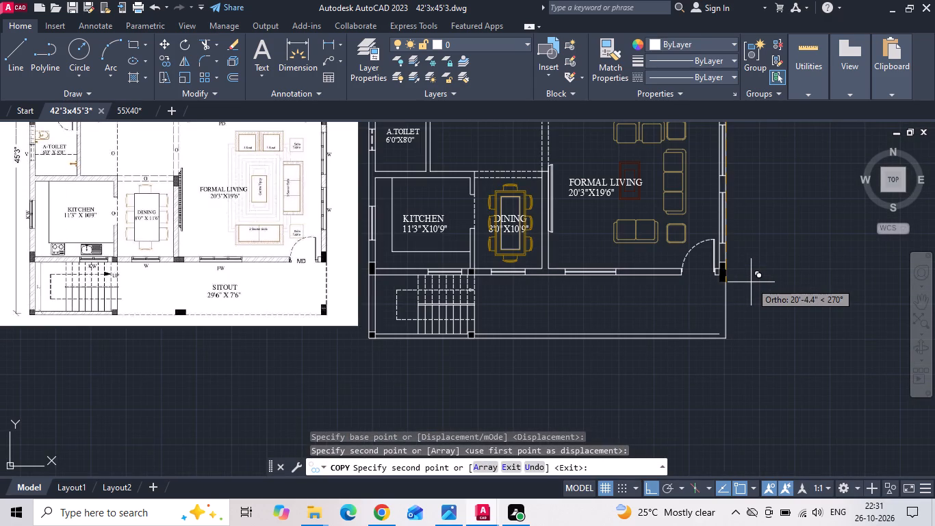
scroll(554, 160, "up", 3)
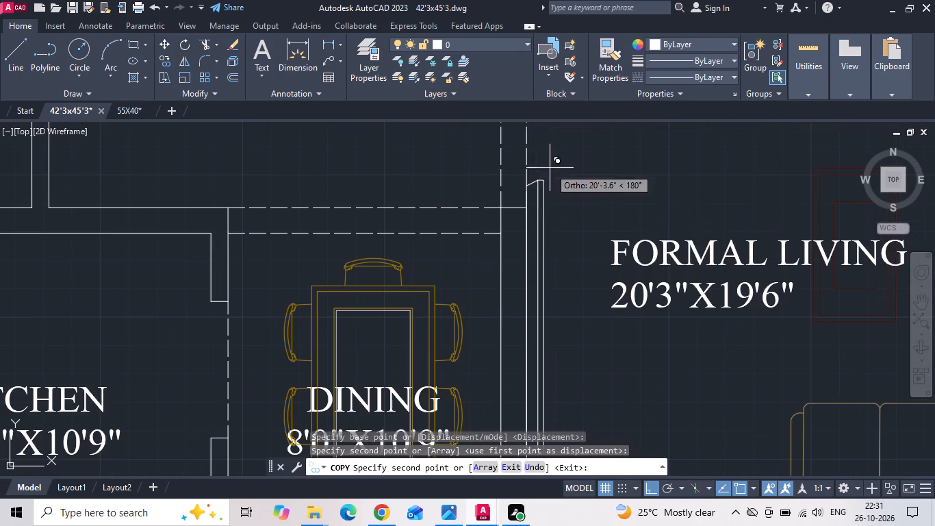
left_click(529, 210)
key("Escape")
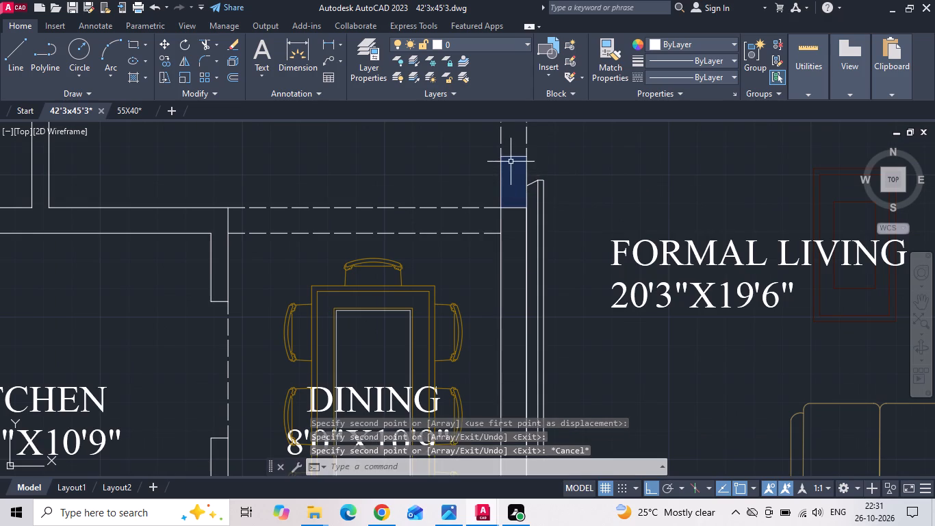
Move the Dining and Formal Living wall column down by its own length, so it sits inside the solid wall.
scroll(512, 152, "up", 2)
left_click_drag(513, 151, 511, 177)
left_click(509, 195)
right_click(509, 195)
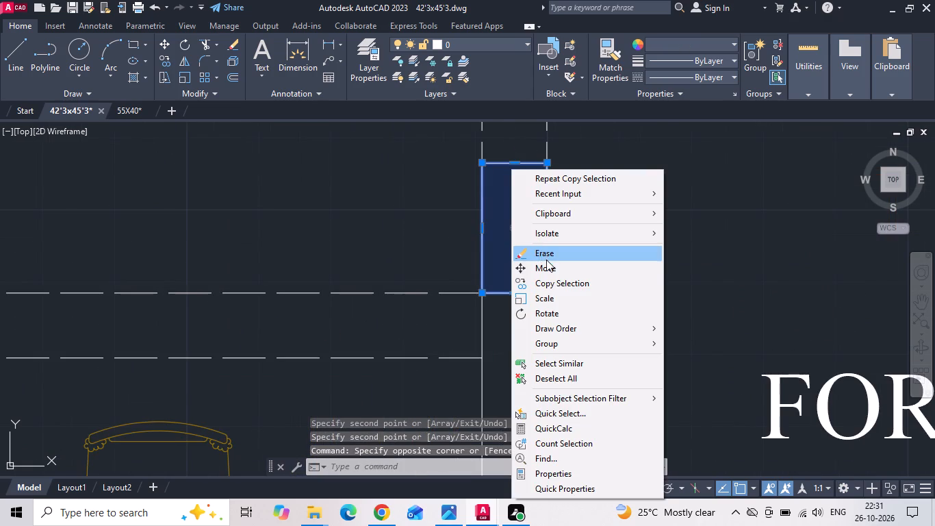
left_click(546, 268)
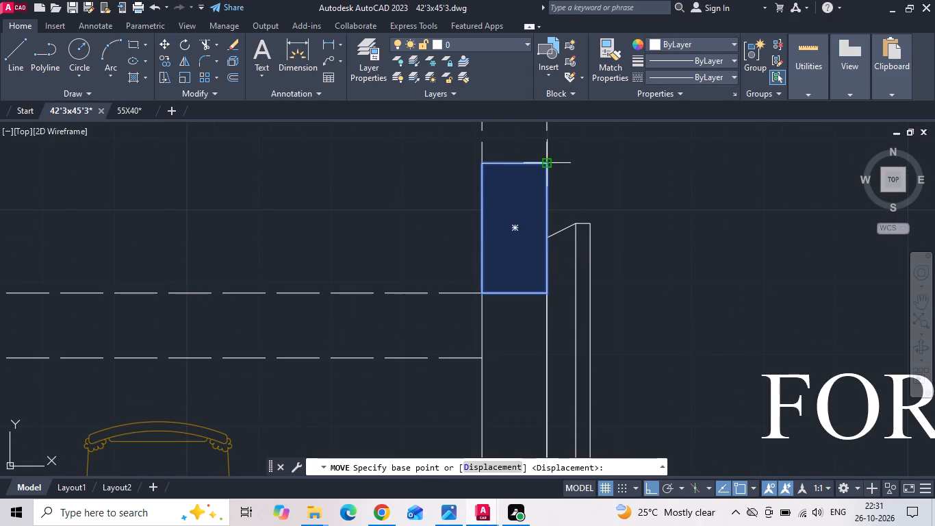
left_click(548, 162)
left_click(550, 292)
scroll(638, 247, "down", 4)
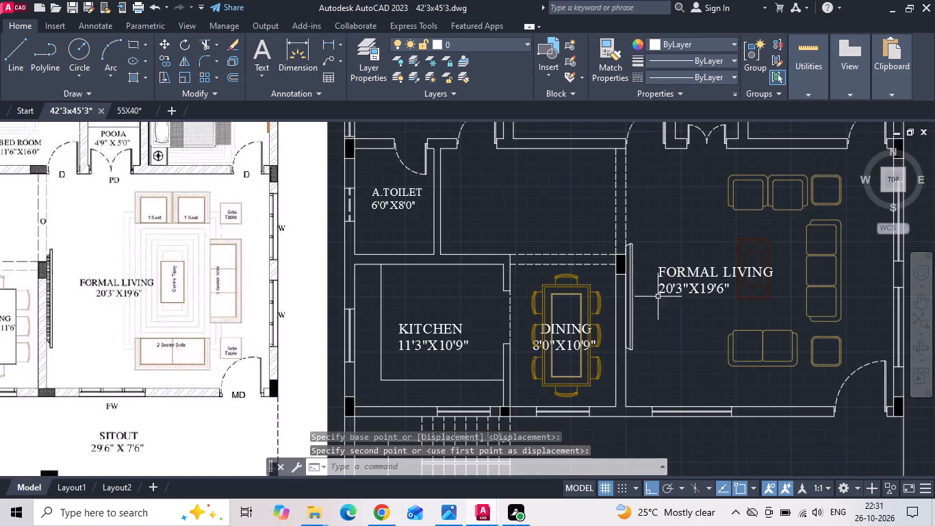
scroll(656, 305, "down", 1)
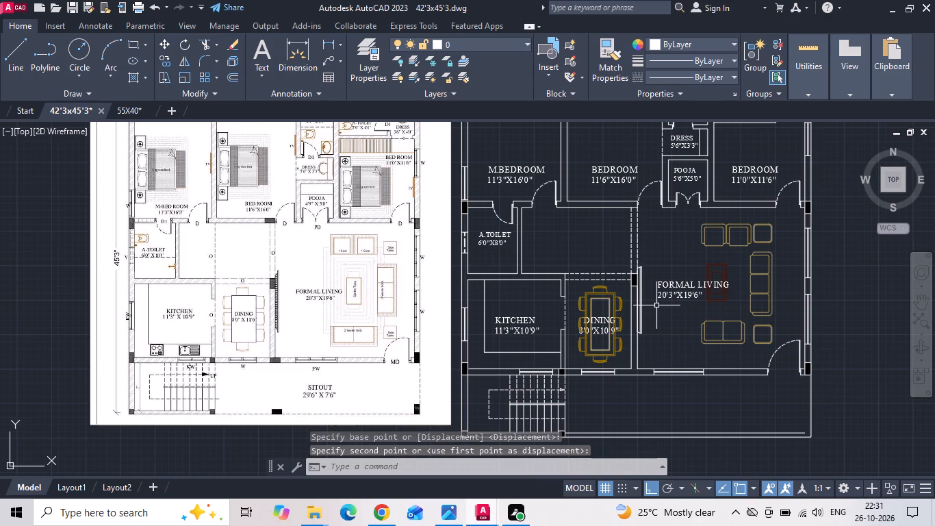
Copy the Dining and Formal Living wall column sideways onto the dashed opening above Dining.
scroll(628, 272, "up", 4)
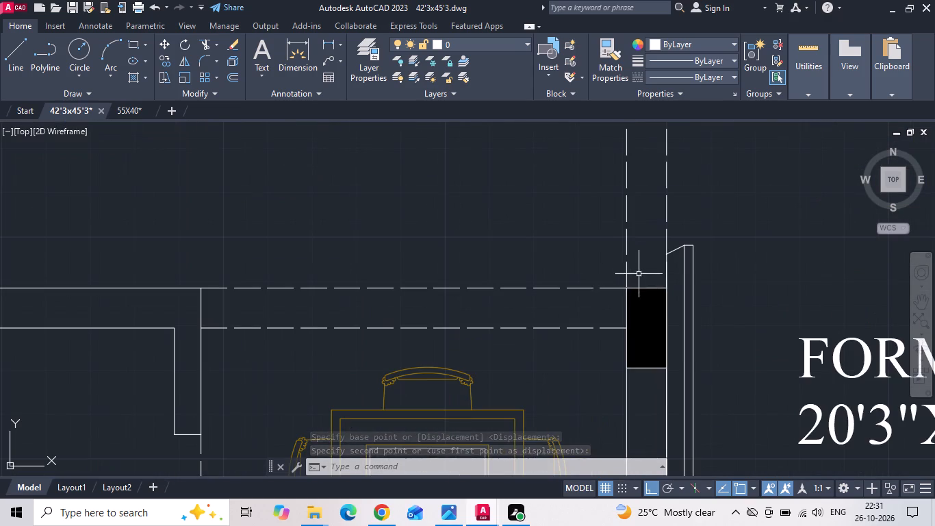
left_click_drag(642, 278, 638, 295)
left_click(637, 302)
right_click(637, 302)
left_click(678, 284)
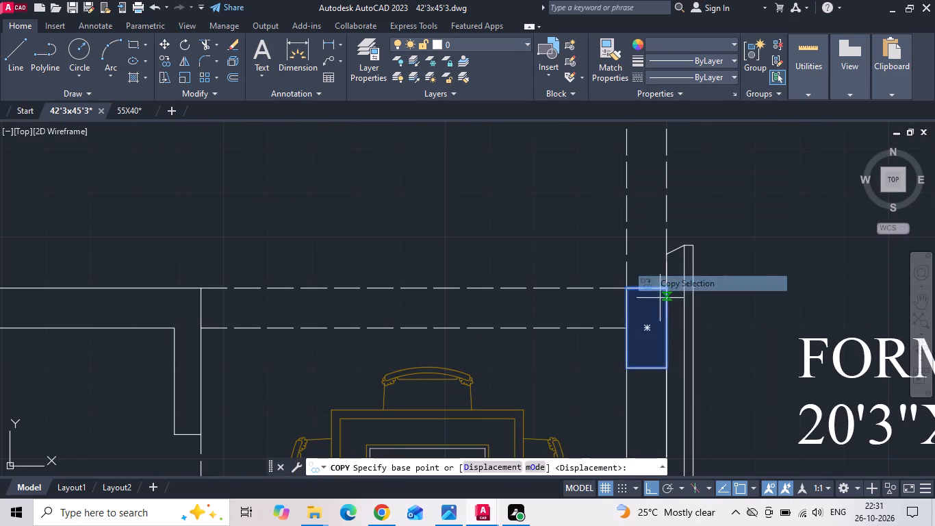
left_click_drag(643, 311, 614, 312)
left_click(442, 254)
key("Escape")
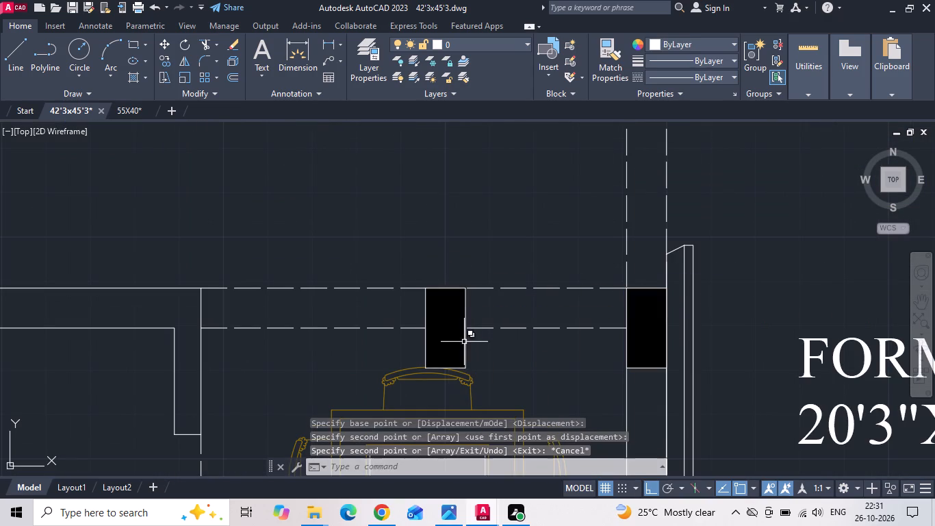
Rotate the copied column above Dining so that it lies horizontally.
left_click(496, 353)
left_click(461, 347)
right_click(457, 345)
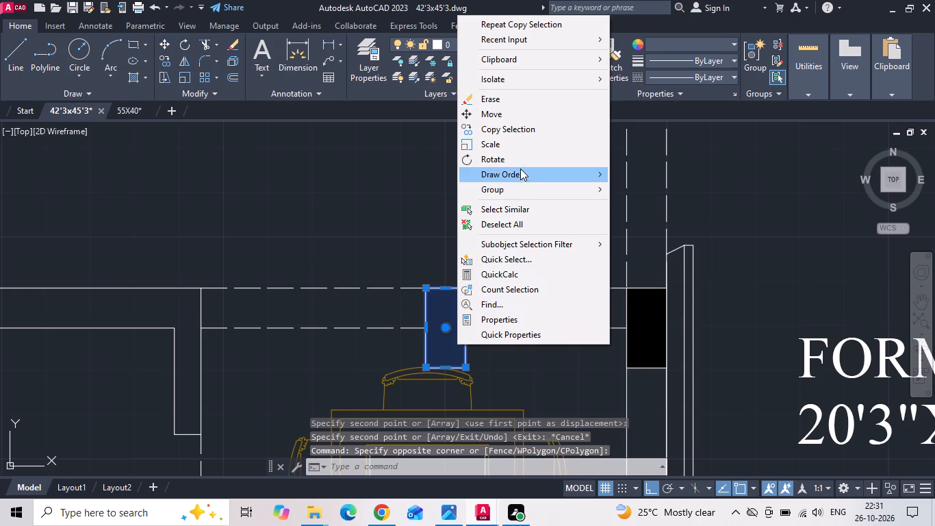
left_click(520, 166)
left_click(484, 203)
left_click(495, 224)
Move the horizontal column to the inner corner where the Dining and Formal Living wall meets the front wall.
left_click_drag(478, 225, 454, 220)
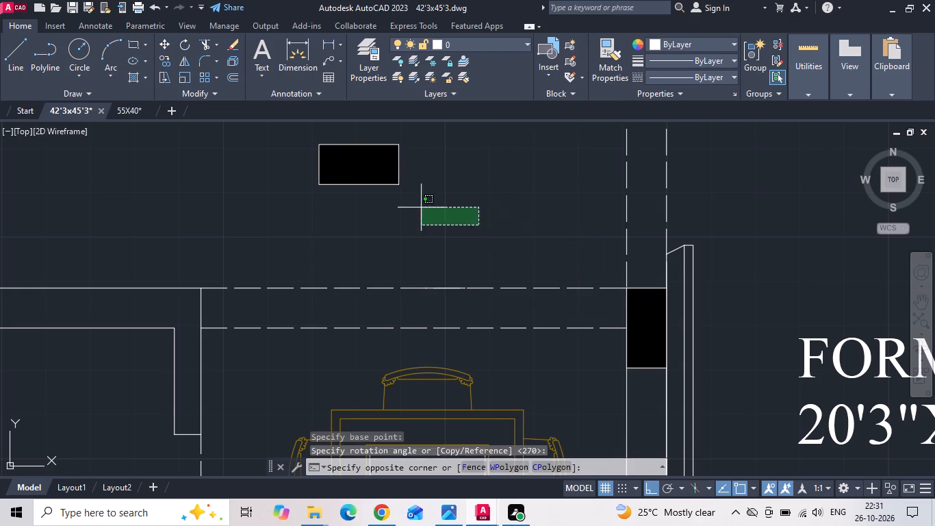
left_click(269, 175)
right_click_drag(269, 174, 269, 180)
left_click(317, 274)
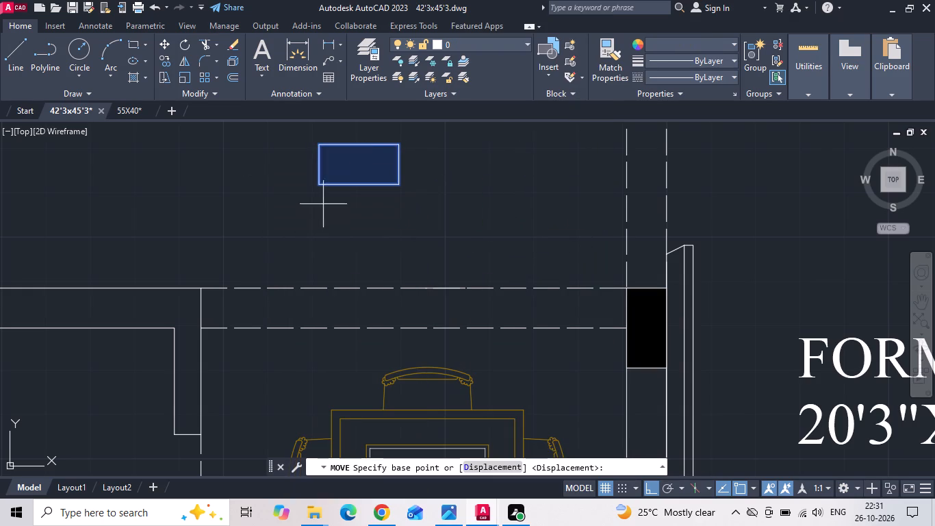
left_click(321, 186)
scroll(488, 187, "down", 4)
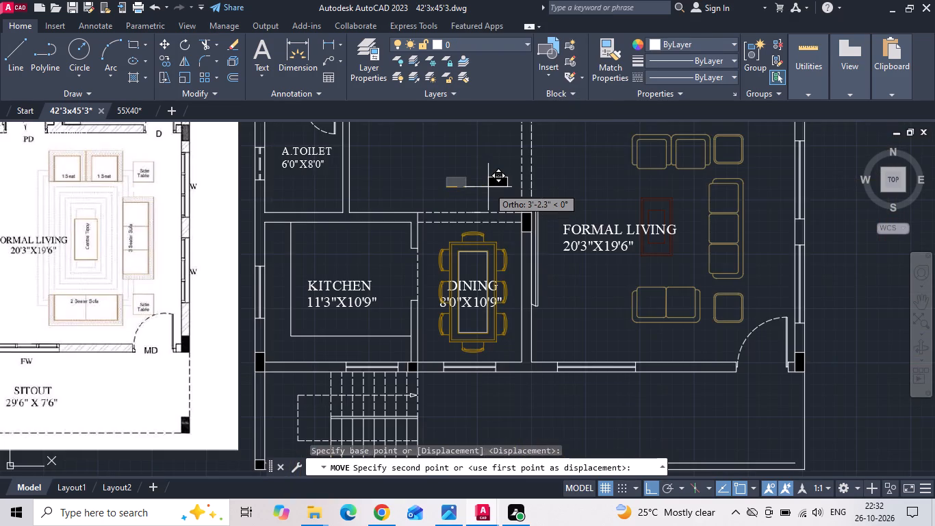
scroll(488, 187, "down", 1)
scroll(480, 297, "up", 2)
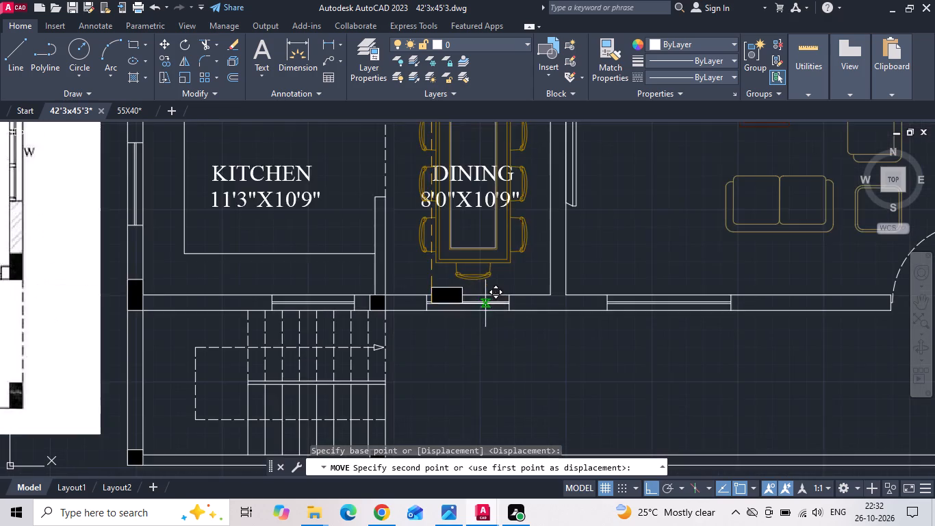
scroll(549, 322, "up", 2)
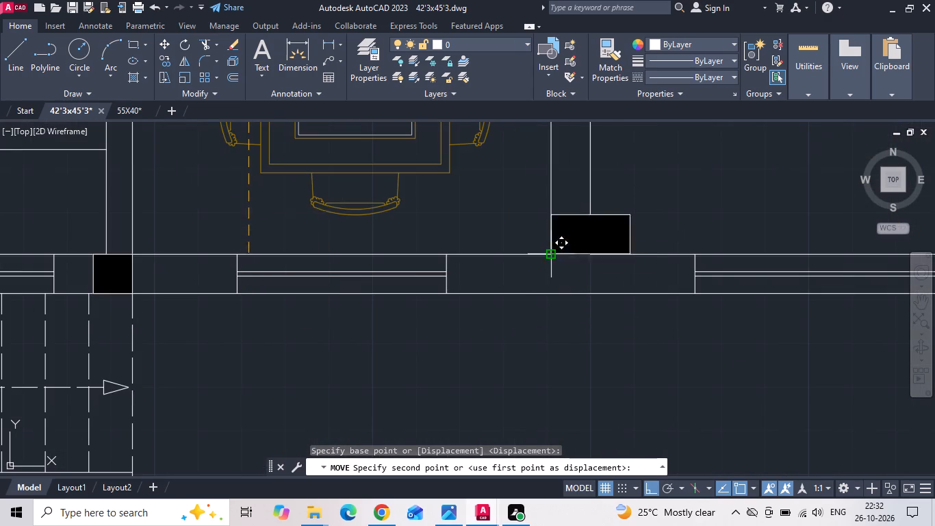
left_click(552, 253)
Move the horizontal column down 9" into the front wall.
key("Escape")
left_click_drag(562, 203, 561, 214)
left_click(560, 226)
right_click(560, 226)
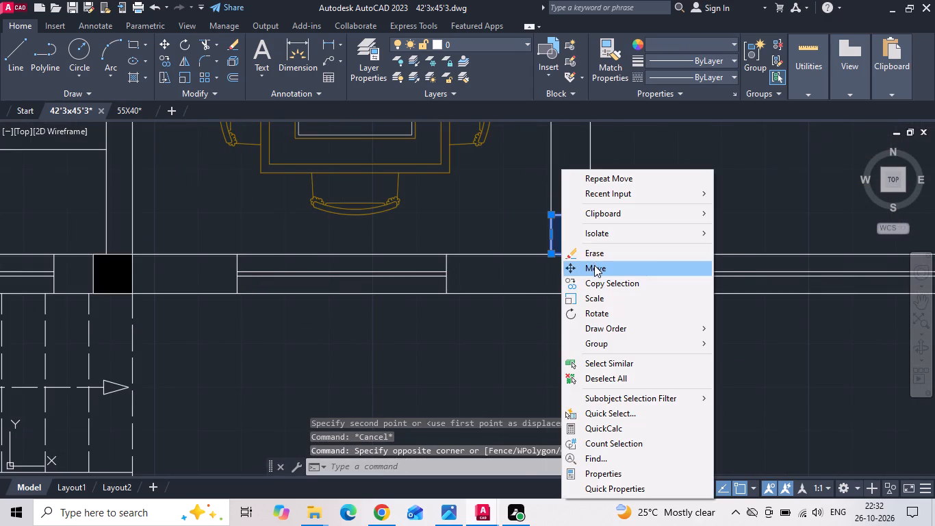
left_click(594, 265)
left_click(682, 177)
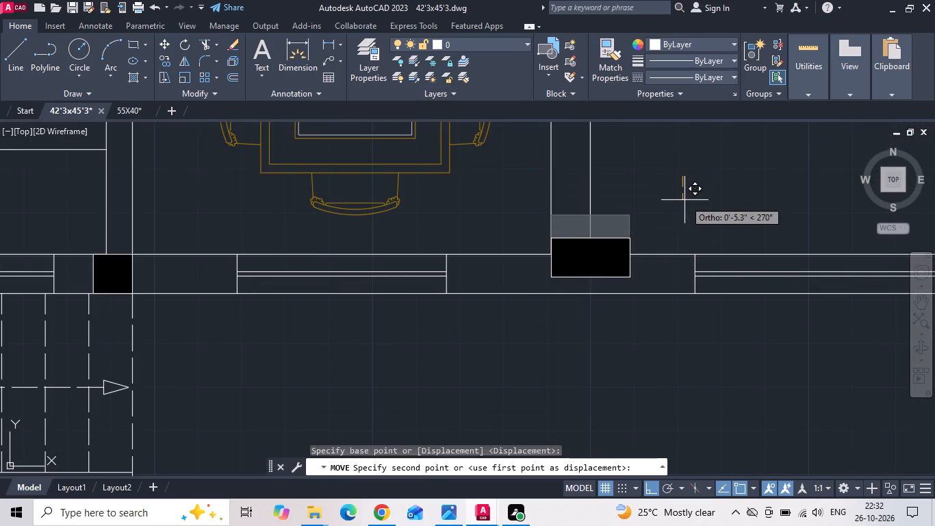
type("9")
key("space")
scroll(684, 201, "down", 3)
scroll(635, 303, "down", 1)
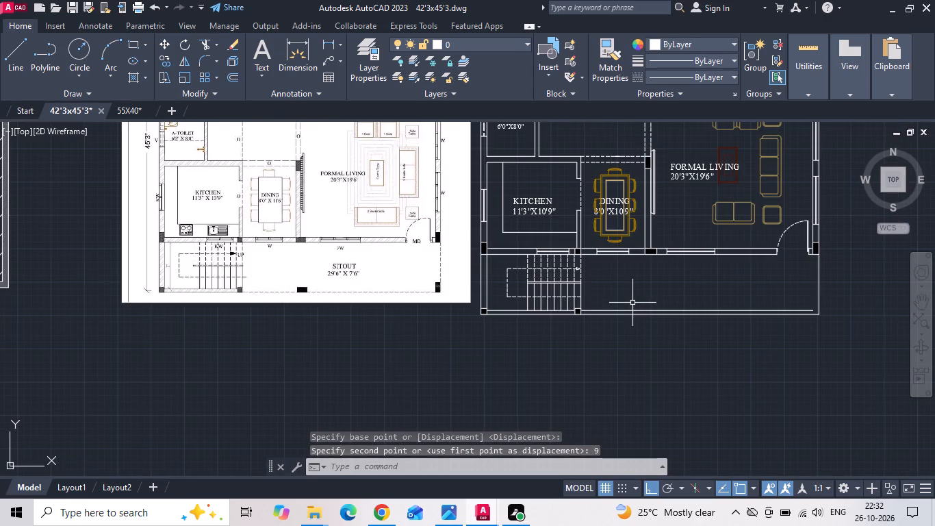
Copy the horizontal front-wall column to the 11'6"X16'0" Bedroom's lower wall, at the upper end of the dashed Formal Living opening.
middle_click_drag(632, 301, 611, 366)
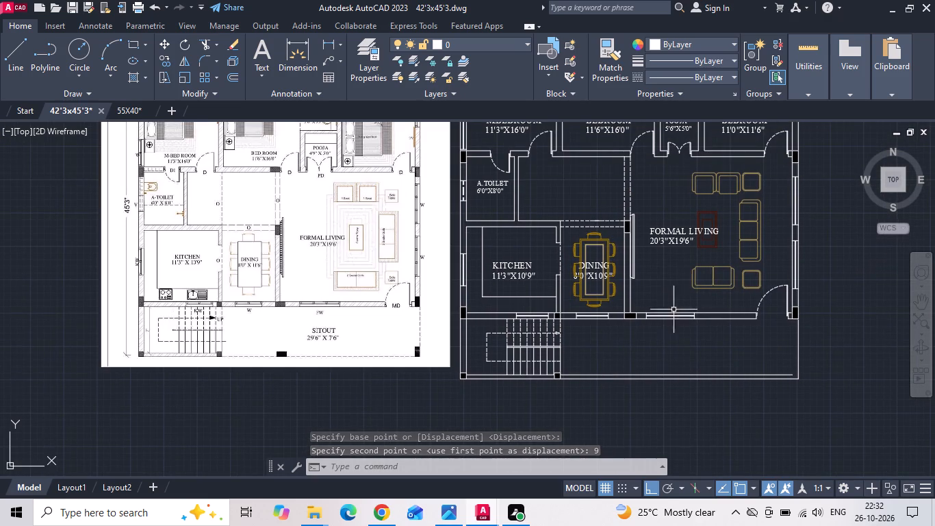
scroll(681, 298, "up", 2)
scroll(593, 349, "up", 2)
left_click(520, 332)
left_click(516, 330)
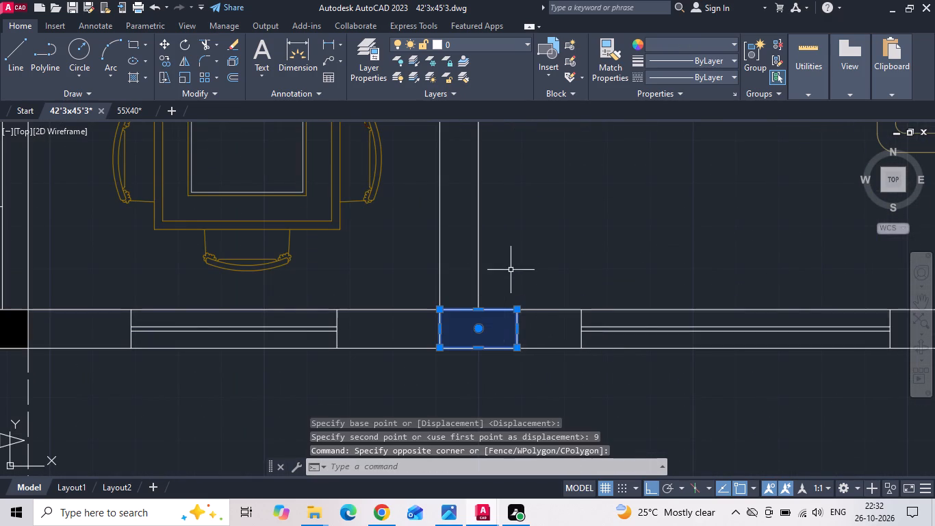
right_click(513, 258)
left_click(543, 279)
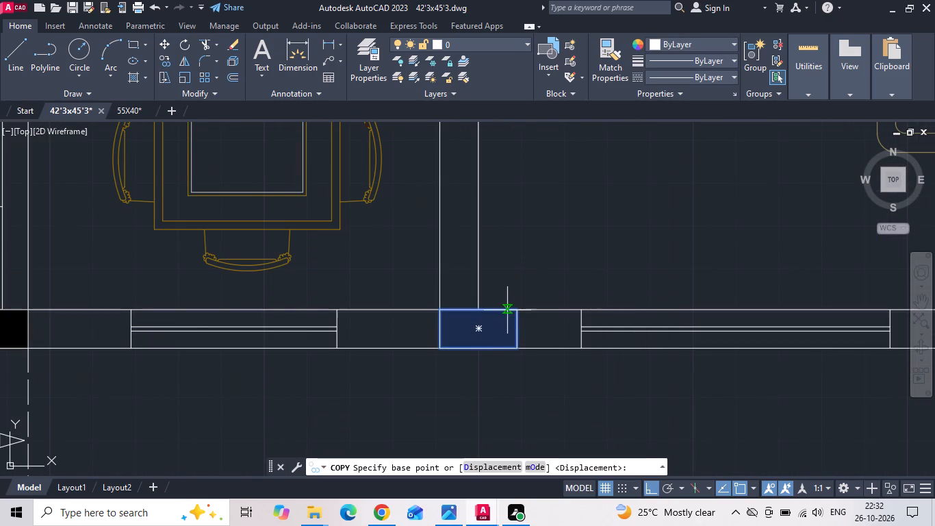
left_click(515, 314)
scroll(518, 337, "down", 5)
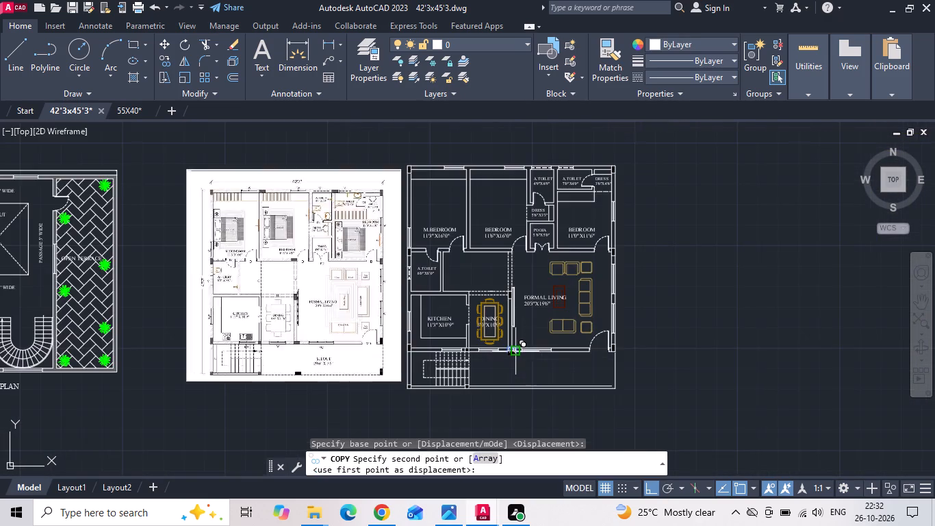
scroll(501, 297, "up", 1)
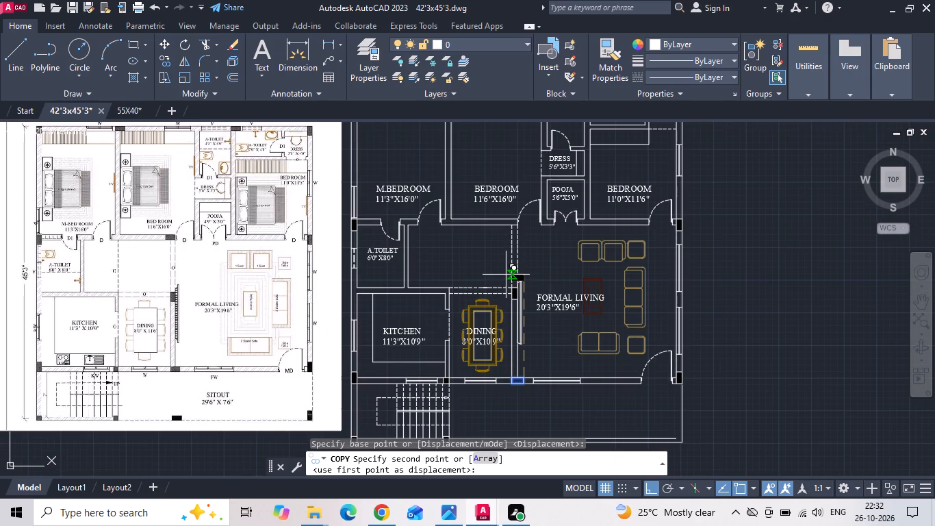
scroll(513, 225, "up", 3)
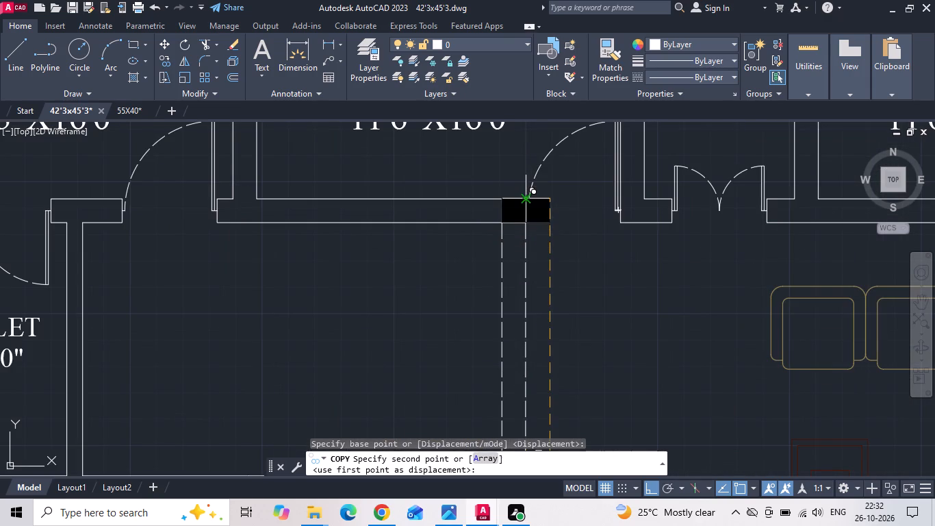
left_click(525, 201)
Place another copy of the column at the inner corner where the M.Bedroom and Bedroom partition meets the rear wall.
scroll(600, 289, "down", 3)
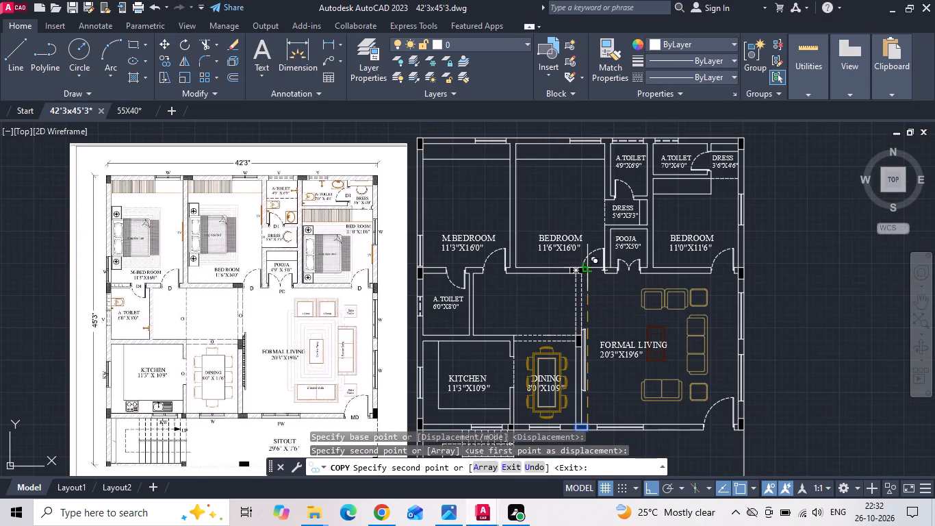
scroll(526, 137, "up", 2)
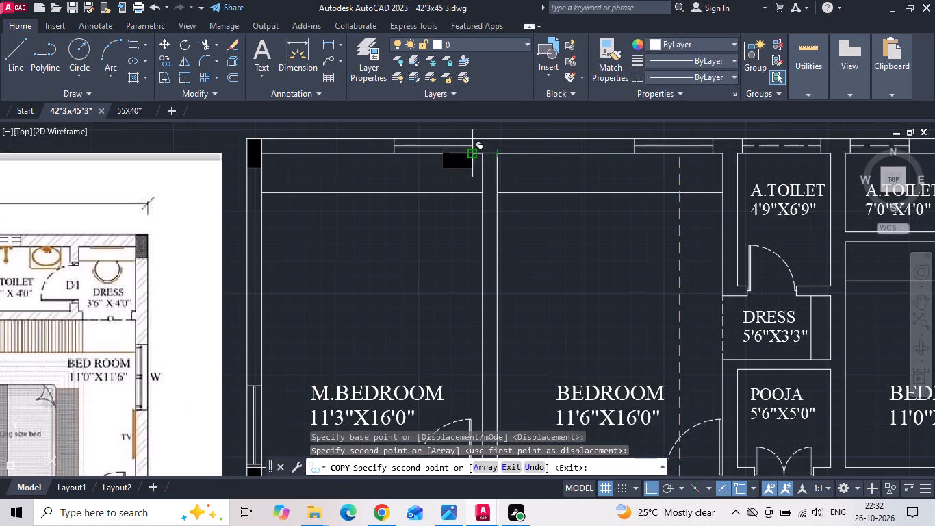
left_click(481, 156)
scroll(485, 148, "up", 3)
key("Escape")
Move the copied column up into the rear wall so its lower edge starts at the M.Bedroom side of the partition.
left_click_drag(407, 248, 357, 243)
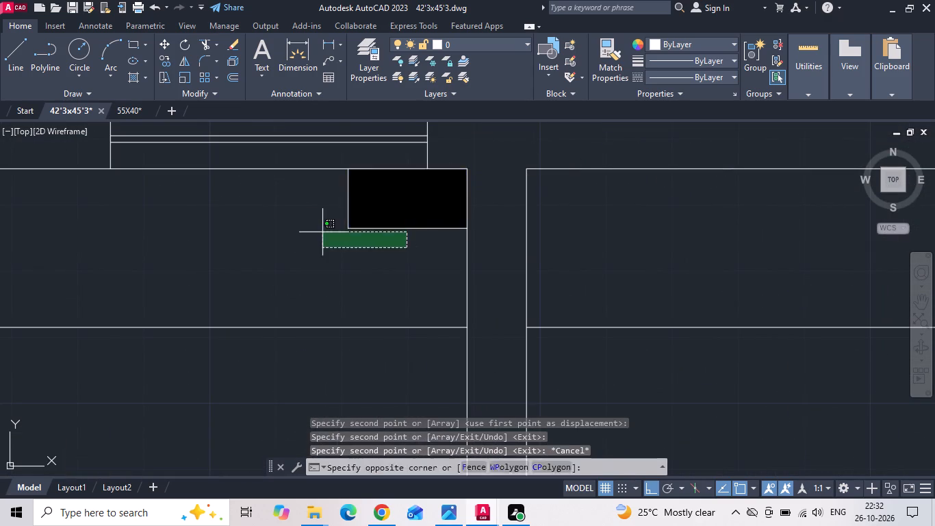
left_click(294, 218)
right_click(294, 218)
left_click(327, 265)
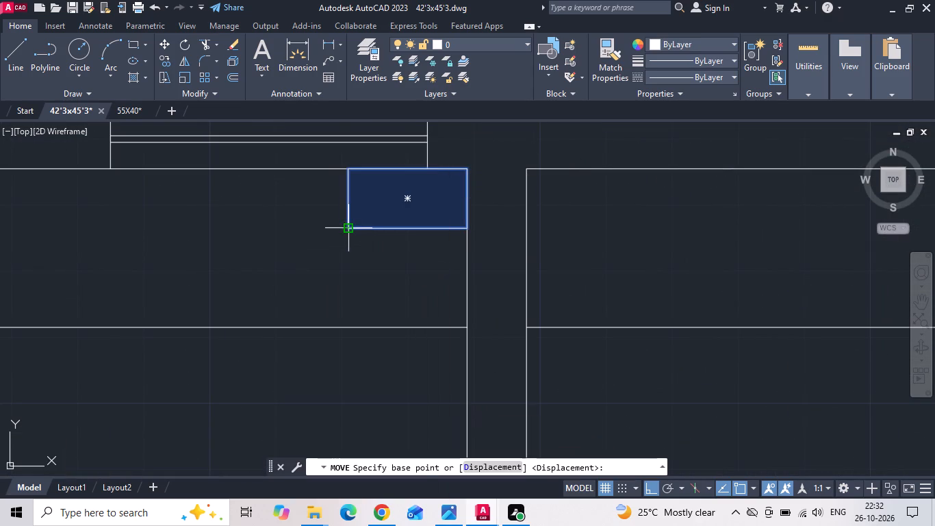
left_click(347, 226)
left_click(465, 168)
Copy the rear-wall column along the wall to the partition between the 4'9"X6'9" and 7'0"X4'0" toilets.
scroll(453, 240, "down", 3)
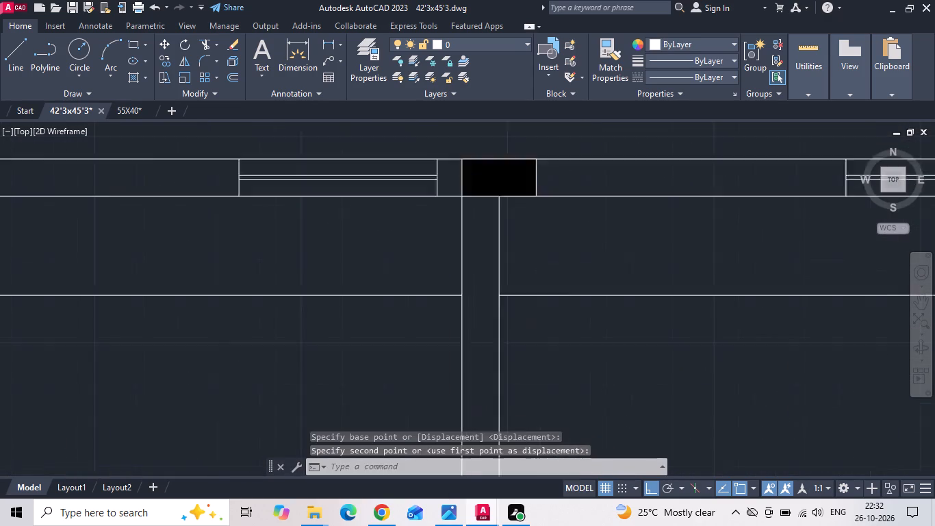
scroll(487, 259, "down", 1)
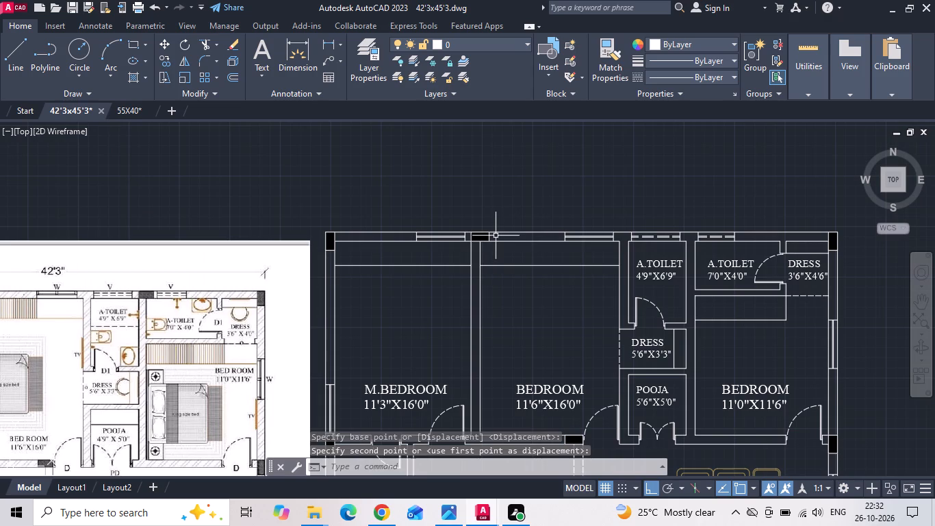
scroll(496, 235, "up", 3)
left_click_drag(496, 236, 484, 236)
left_click(466, 236)
right_click(467, 236)
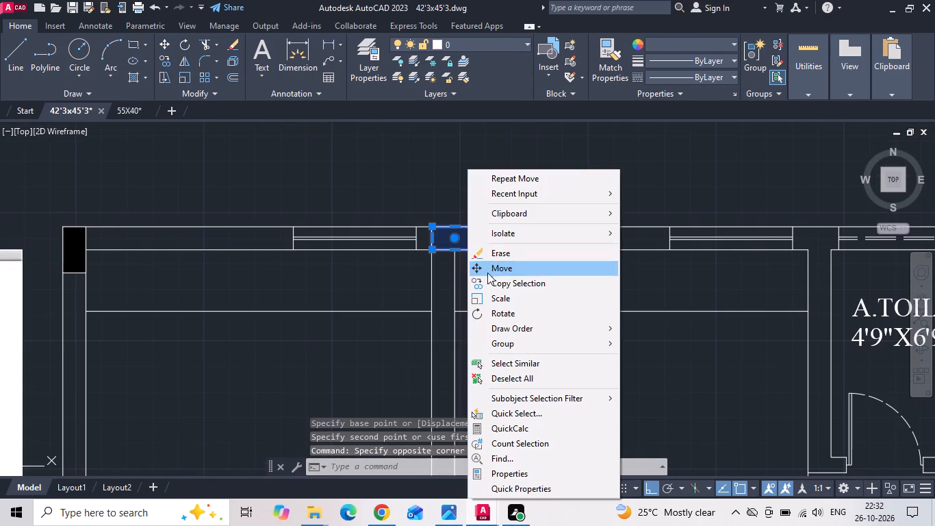
left_click(488, 279)
left_click(428, 250)
scroll(428, 250, "down", 2)
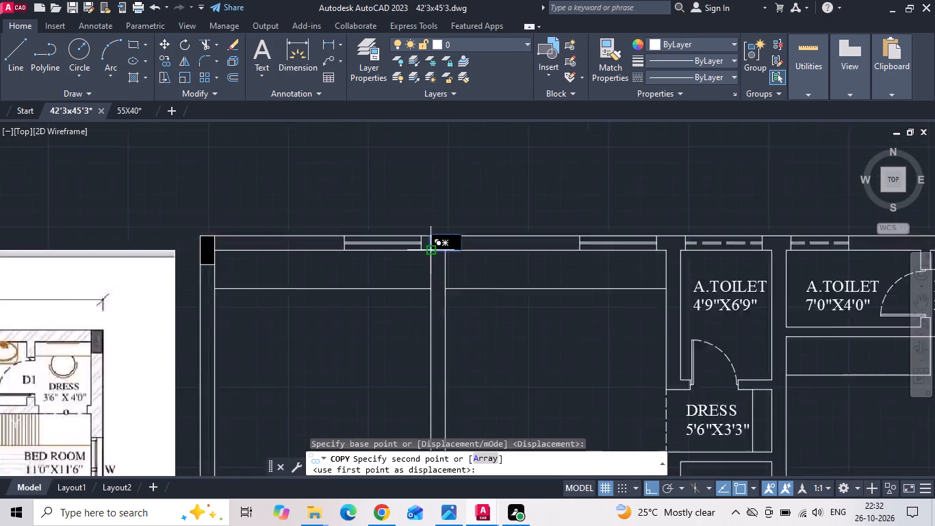
scroll(671, 247, "up", 3)
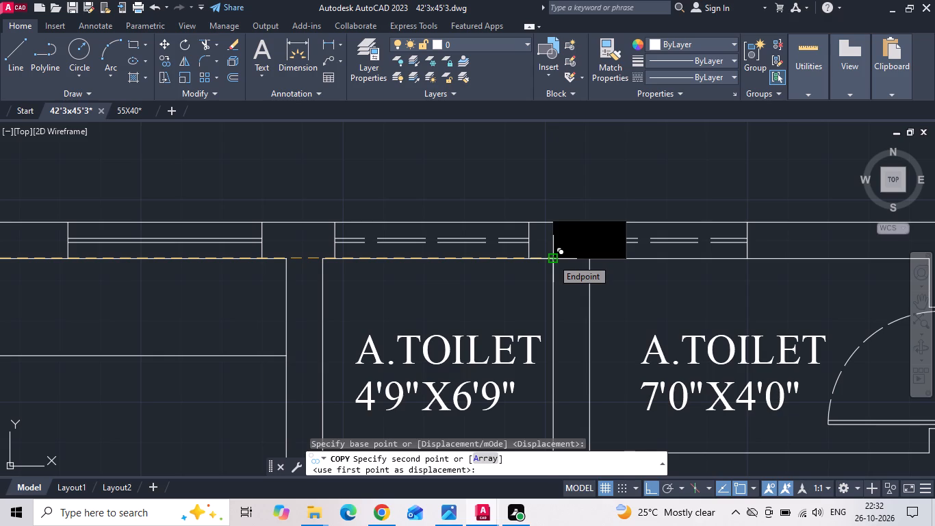
left_click(552, 259)
scroll(578, 253, "down", 3)
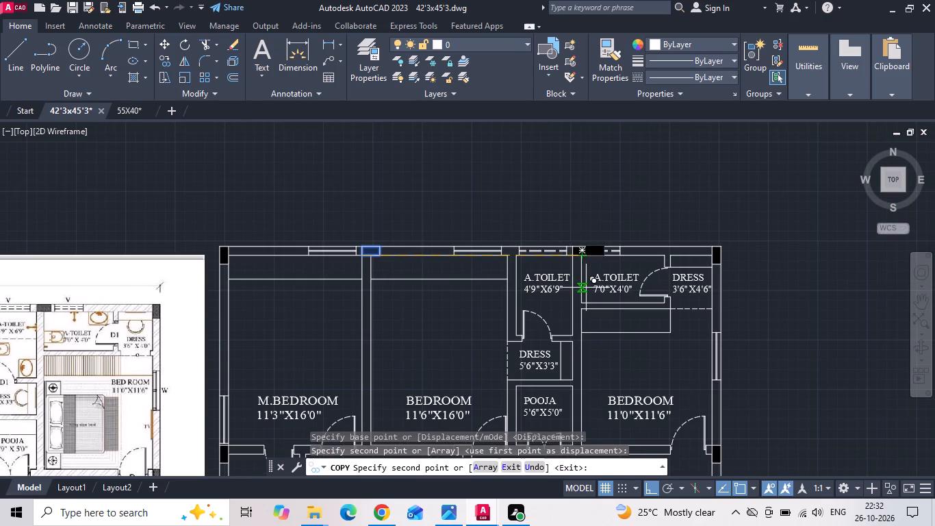
key("Escape")
Move the 7'0"X4'0" toilet's ventilator sideways so it starts at the edge of the new column.
scroll(596, 283, "up", 3)
left_click_drag(540, 116, 550, 136)
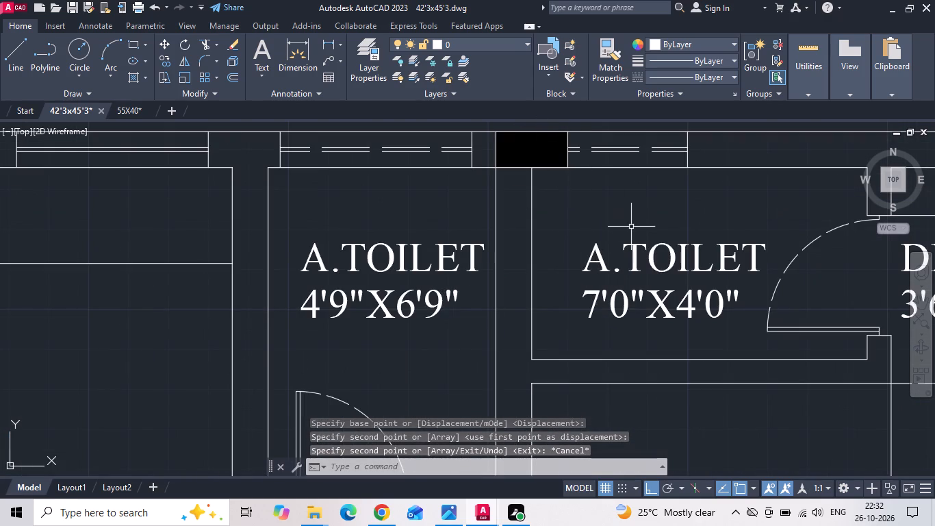
middle_click_drag(632, 230, 552, 295)
left_click_drag(460, 169, 478, 196)
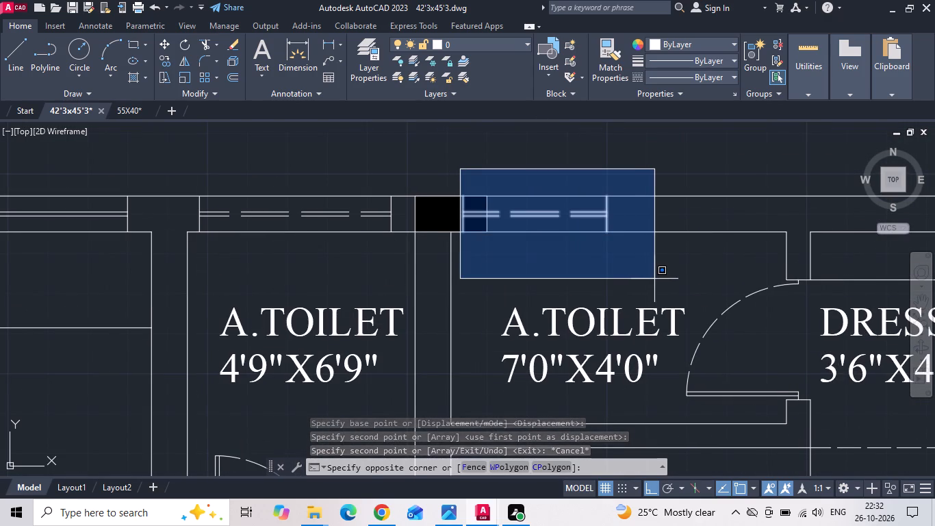
left_click(654, 279)
right_click(489, 164)
left_click(523, 258)
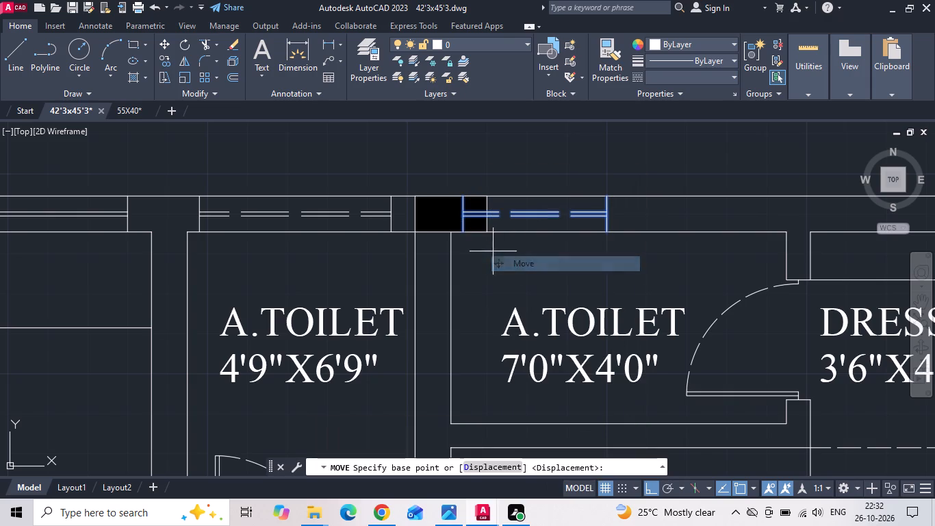
left_click(465, 230)
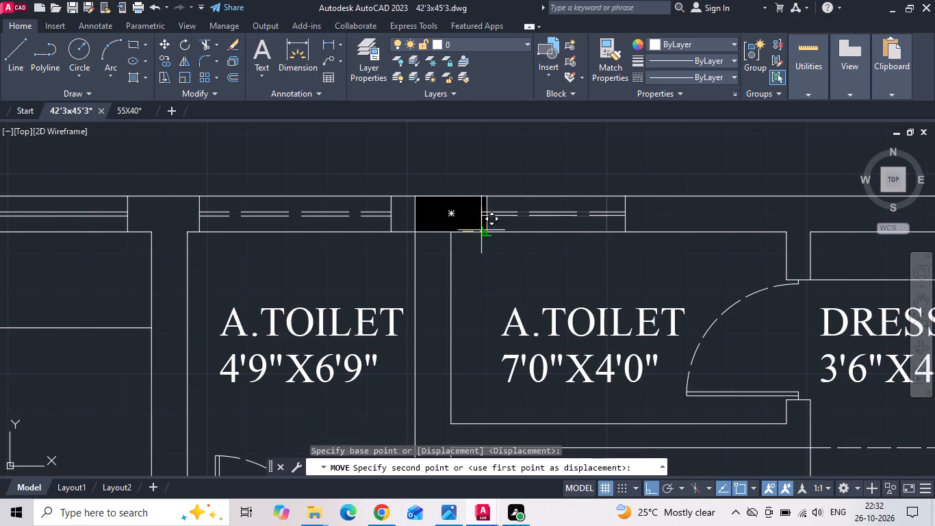
left_click(490, 228)
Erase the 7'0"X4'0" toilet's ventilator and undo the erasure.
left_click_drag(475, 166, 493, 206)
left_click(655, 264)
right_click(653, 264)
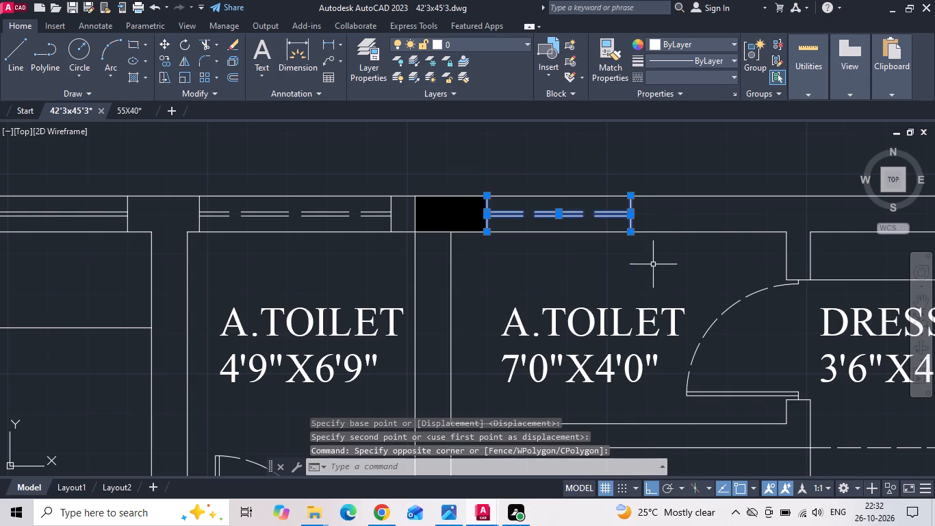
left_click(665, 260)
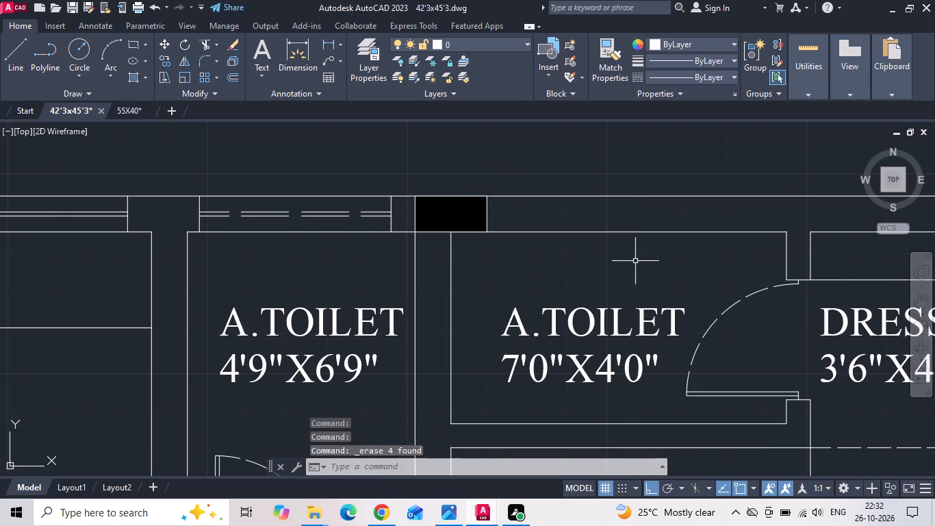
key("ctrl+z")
Move the 7'0"X4'0" toilet's ventilator 3" away from the column along the rear wall.
left_click_drag(470, 171, 491, 205)
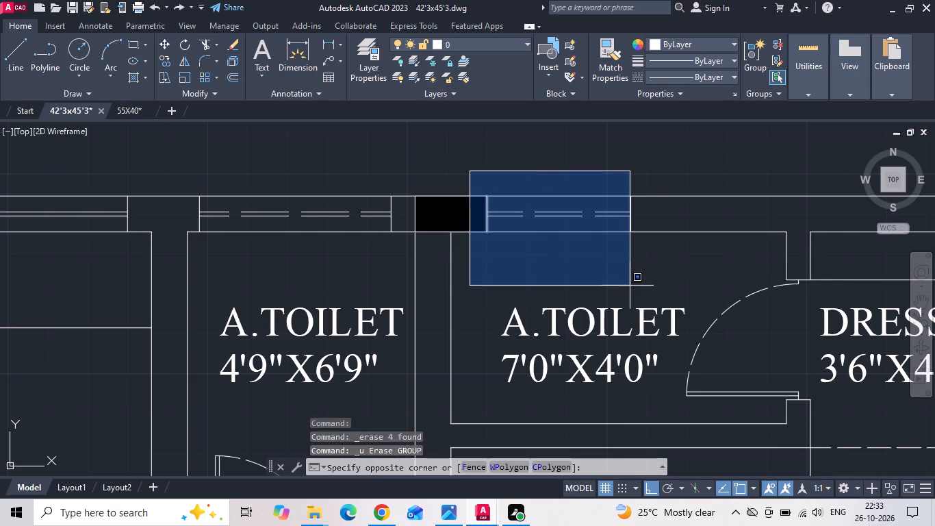
left_click(656, 278)
right_click(656, 277)
left_click(665, 261)
left_click_drag(602, 275, 611, 274)
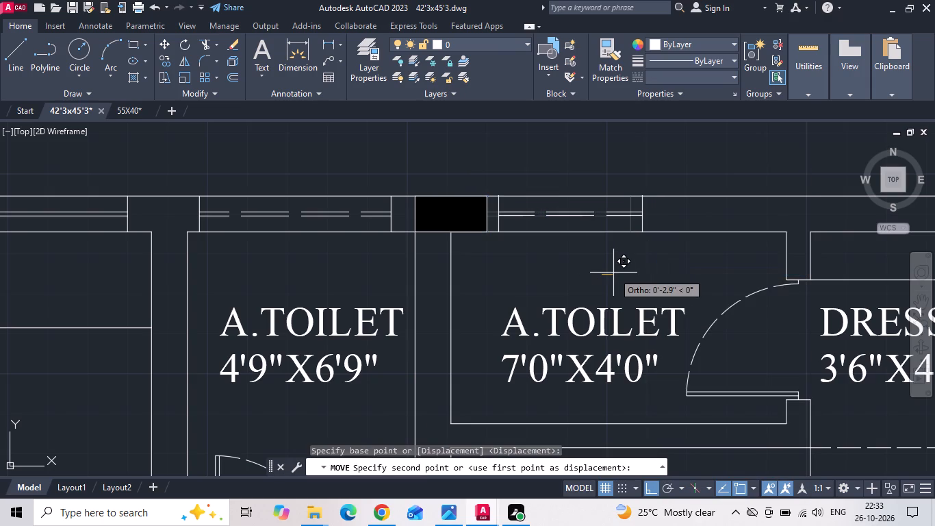
type("3")
key("space")
Save the floor plan drawing.
scroll(620, 270, "down", 3)
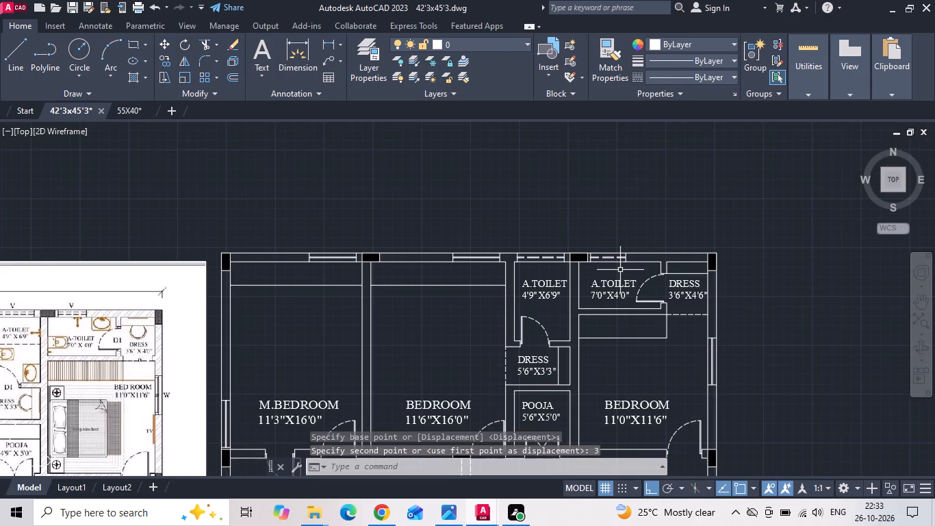
scroll(659, 213, "down", 1)
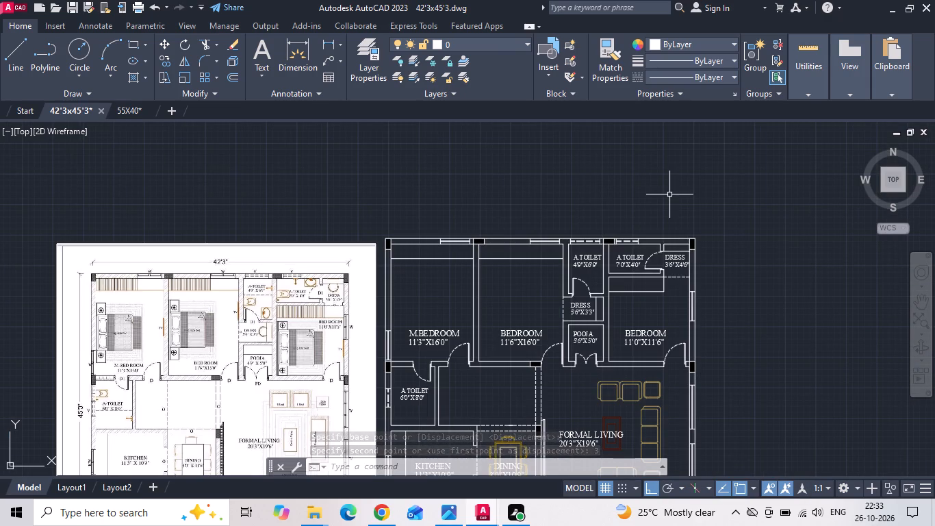
middle_click_drag(644, 227, 640, 172)
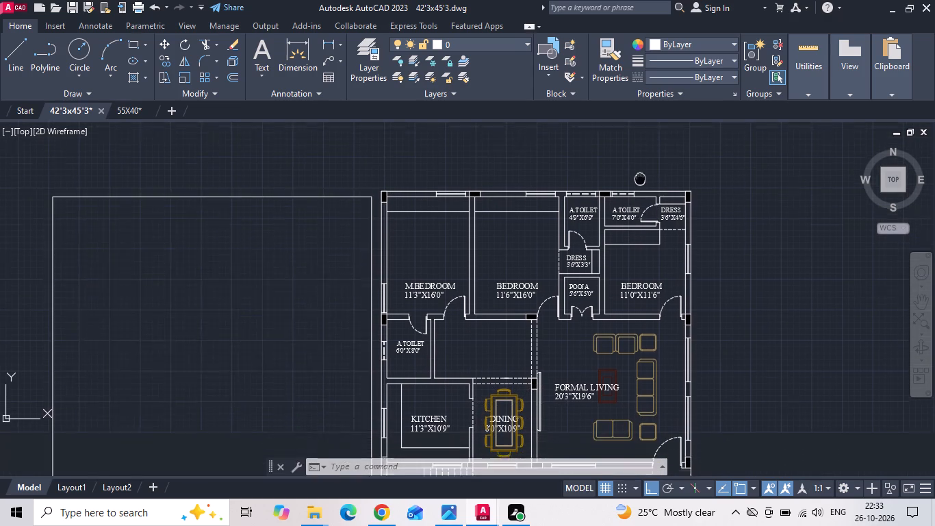
middle_click_drag(640, 172, 640, 171)
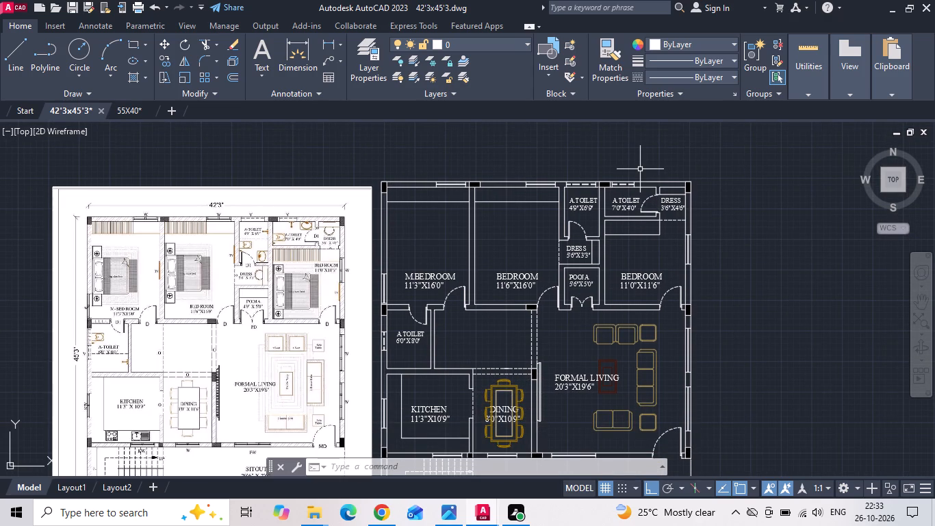
key("ctrl+s")
key("ctrl+s")
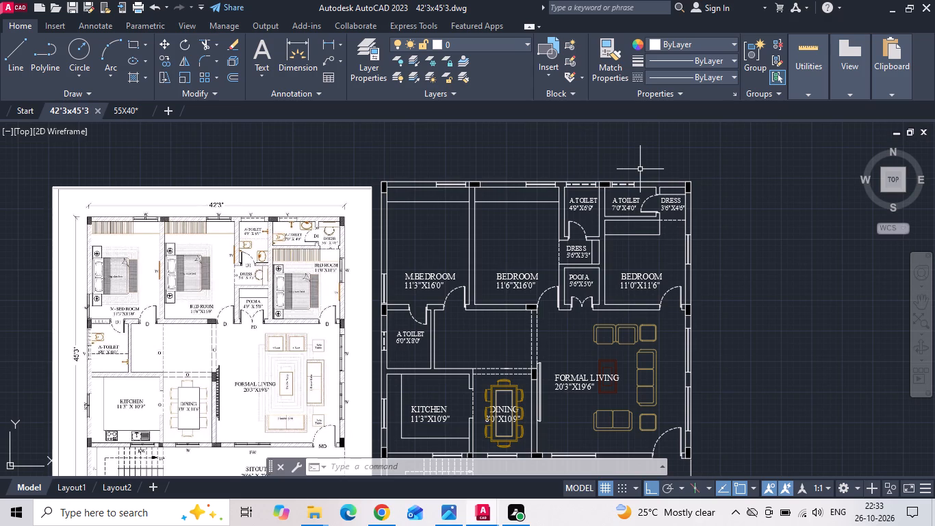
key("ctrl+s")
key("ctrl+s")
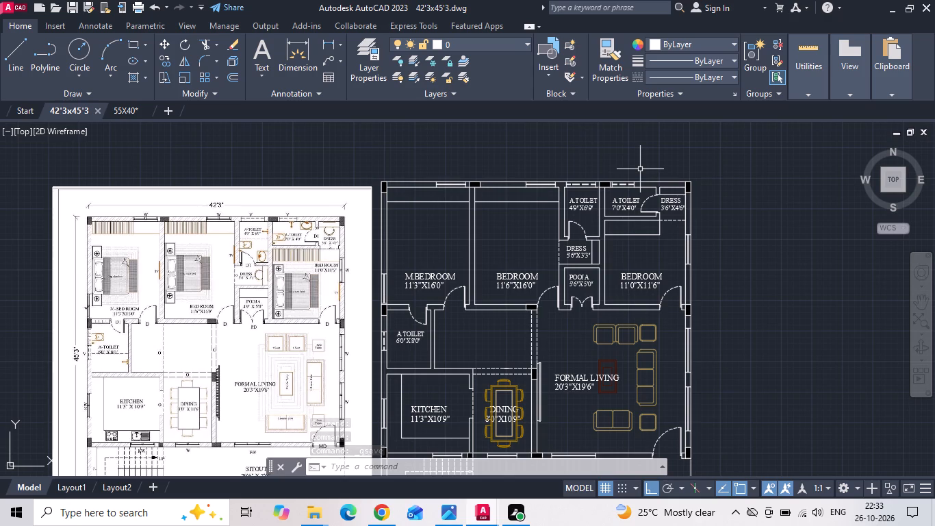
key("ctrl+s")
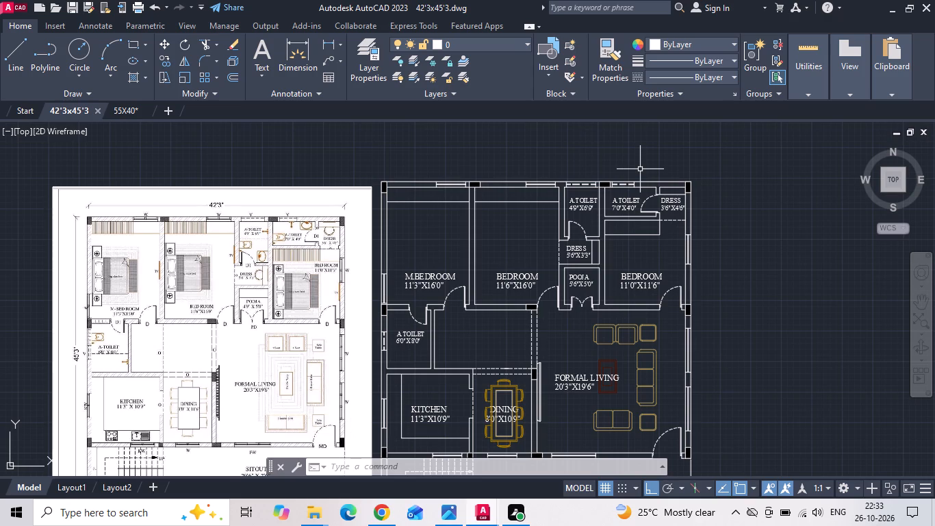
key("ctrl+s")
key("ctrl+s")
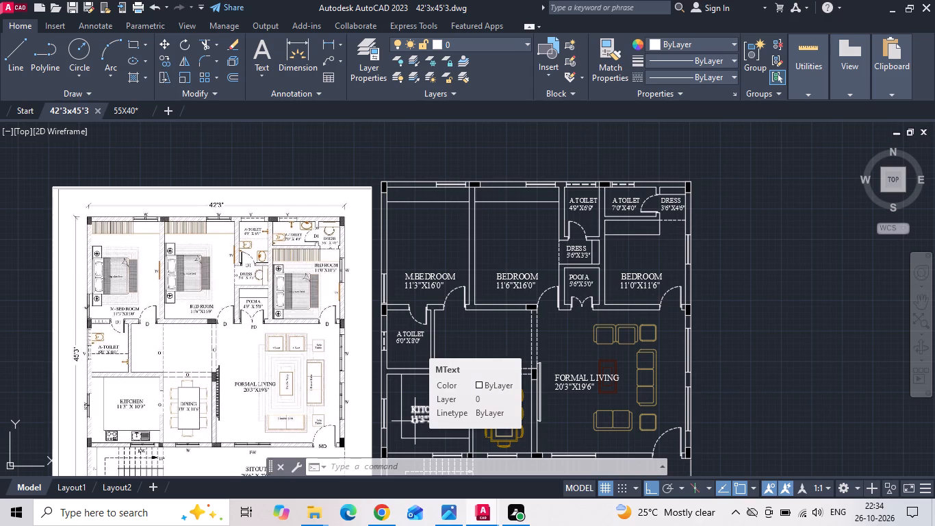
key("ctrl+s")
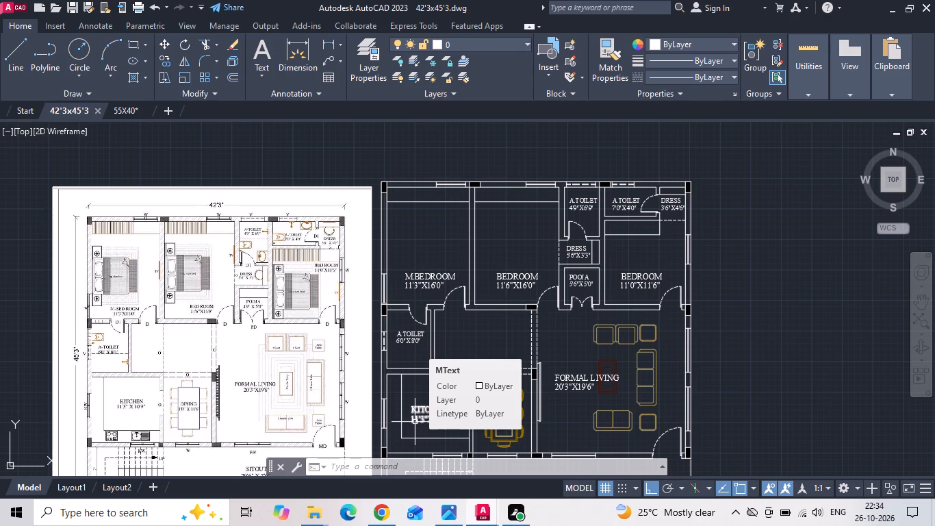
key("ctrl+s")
Save the floor plan drawing.
key("ctrl+s")
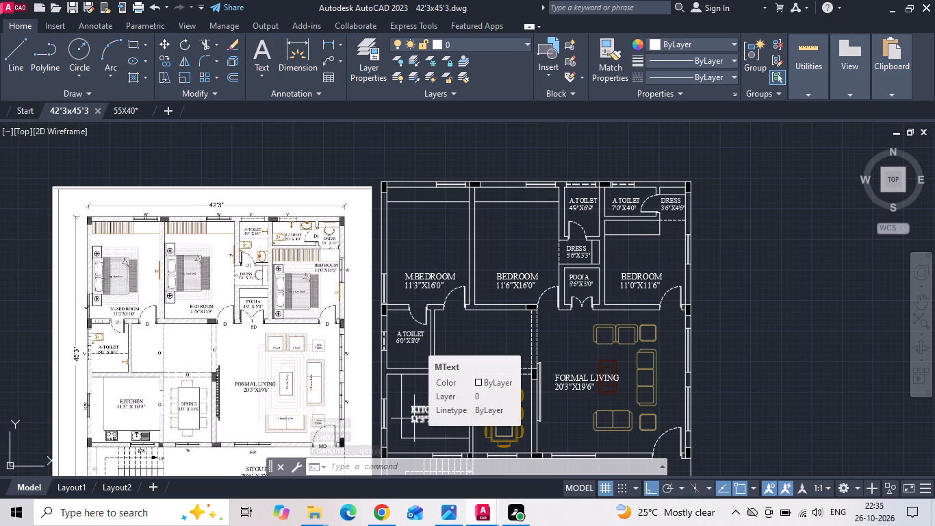
Draw the M.BEDROOM wardrobe's end line from the rear window's west edge at the wall face to the wardrobe front line.
scroll(569, 251, "down", 2)
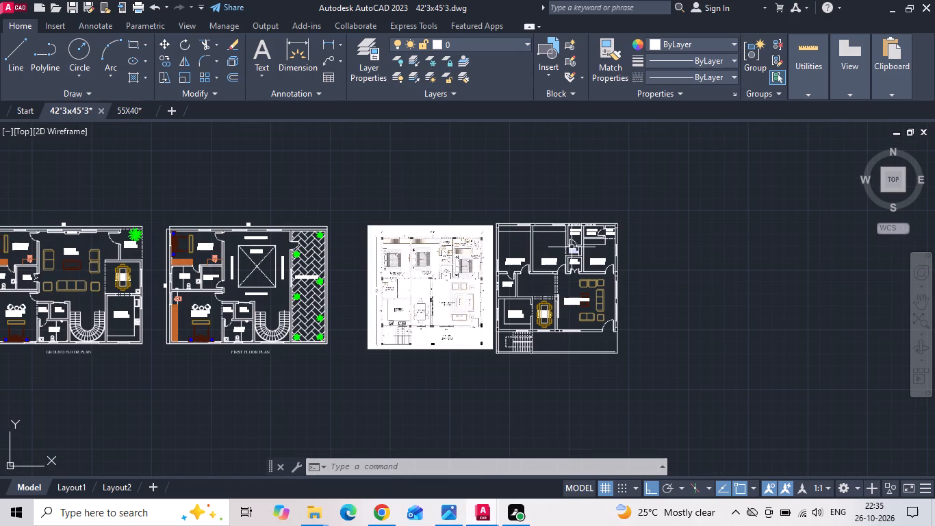
scroll(355, 247, "up", 2)
scroll(411, 225, "up", 2)
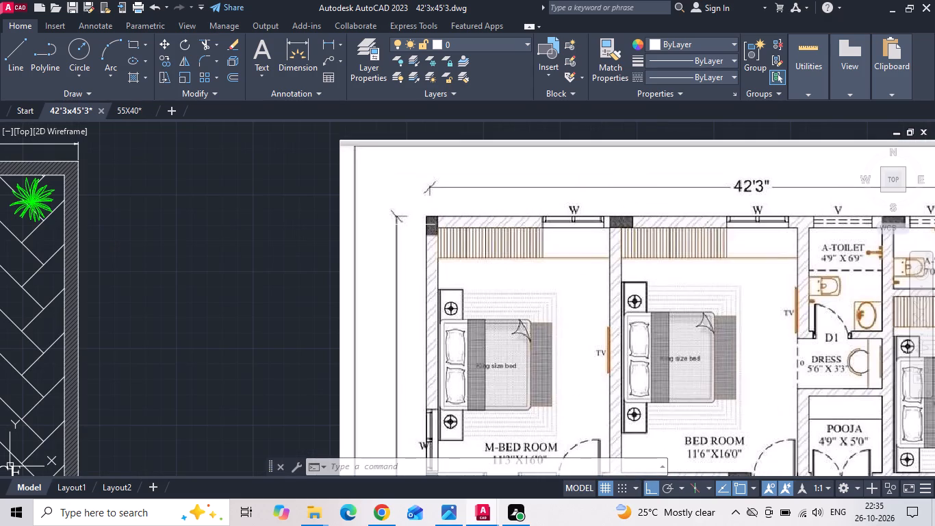
scroll(411, 225, "down", 2)
scroll(788, 184, "up", 3)
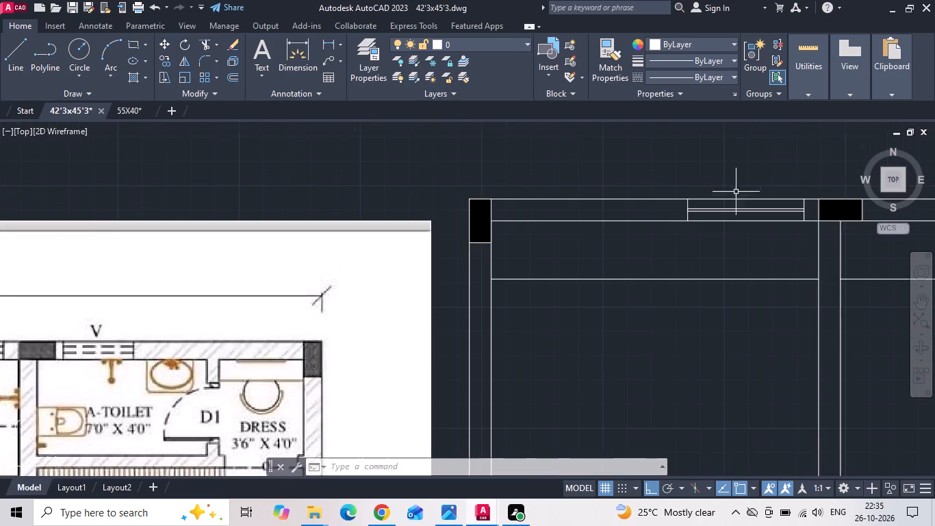
key("l")
key("space")
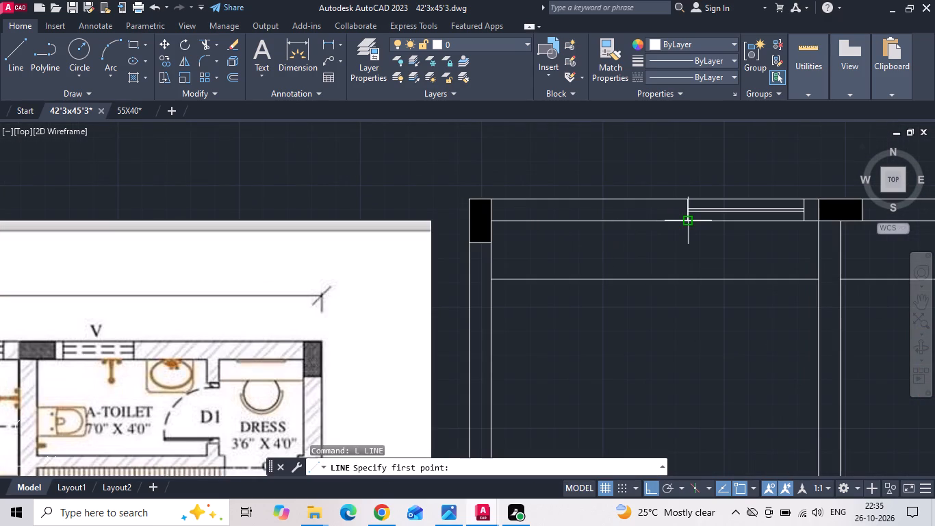
left_click(687, 219)
left_click(689, 281)
key("Escape")
scroll(583, 303, "down", 1)
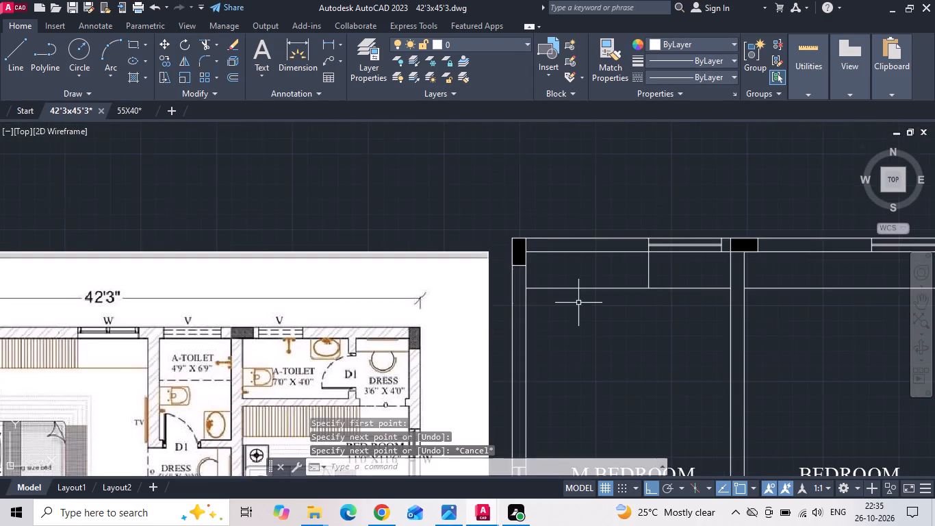
Draw the 11'6"X16'0" bedroom wardrobe's end line from the rear window's west edge to the wardrobe front line.
middle_click_drag(674, 294, 590, 286)
scroll(590, 286, "down", 1)
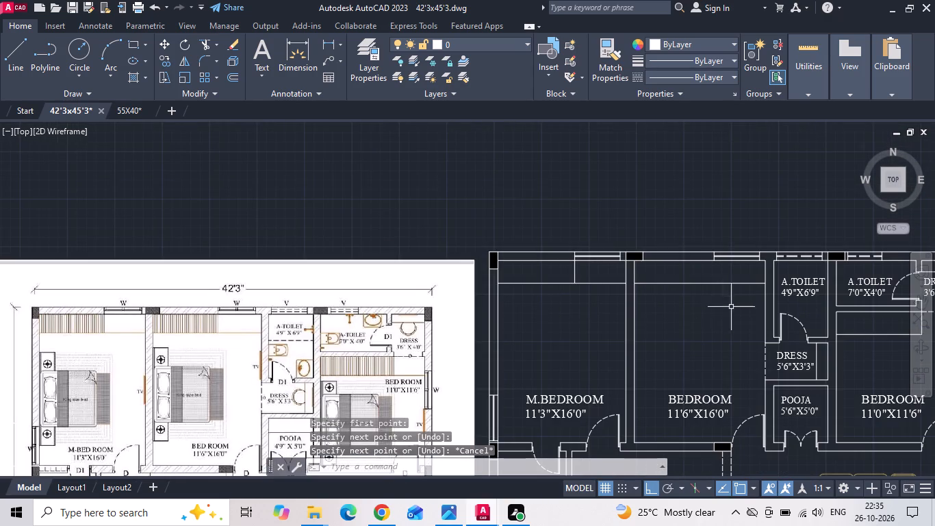
middle_click_drag(715, 310, 589, 303)
scroll(697, 292, "up", 2)
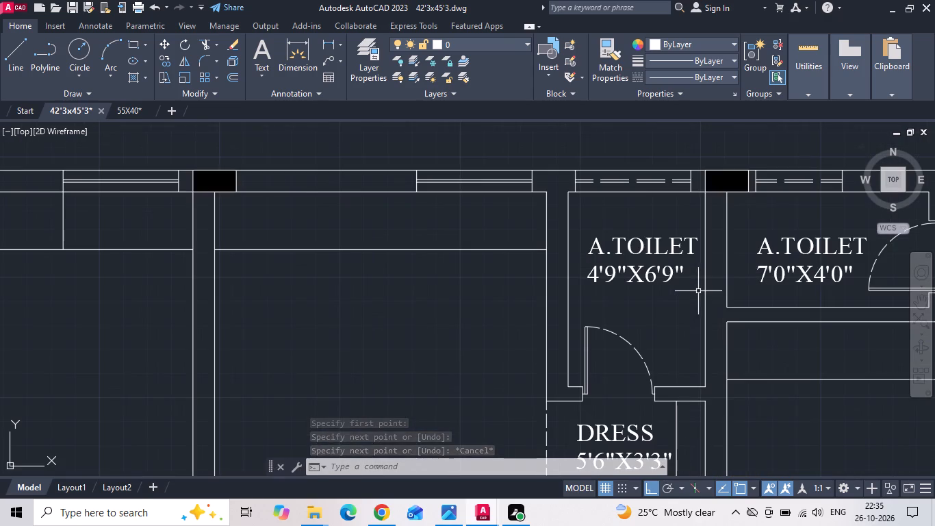
key("space")
left_click(416, 194)
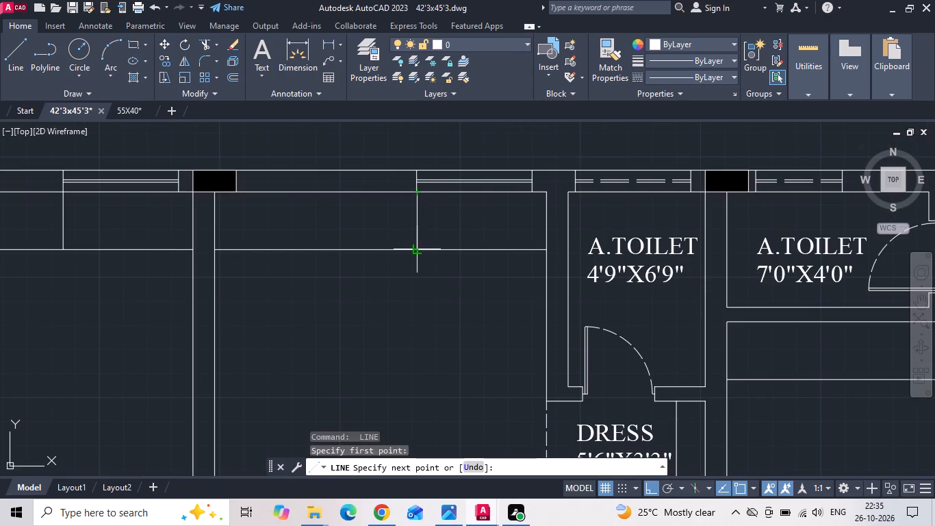
left_click(418, 252)
key("Escape")
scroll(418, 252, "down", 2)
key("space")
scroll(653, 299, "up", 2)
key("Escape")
Copy the orange wardrobe lines from the first floor plan's 17'6"X11'9" bedroom into the M.BEDROOM wardrobe, aligned to its end line at the wall.
scroll(626, 290, "down", 2)
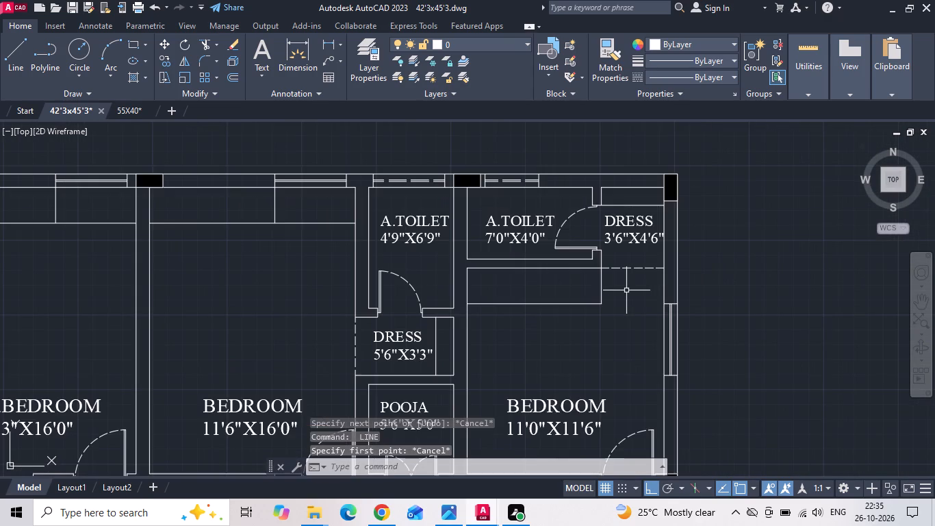
scroll(624, 290, "down", 2)
scroll(488, 283, "down", 1)
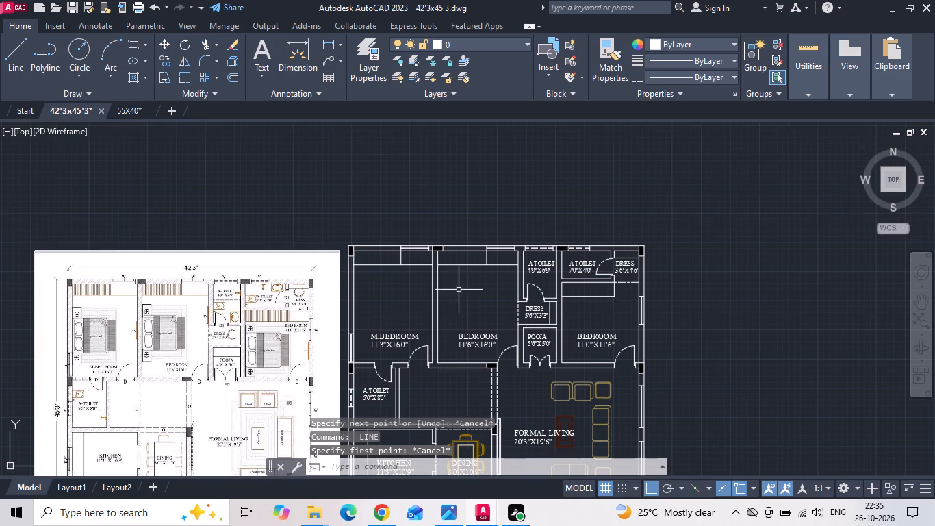
scroll(478, 284, "down", 1)
scroll(232, 296, "up", 1)
middle_click_drag(145, 311, 417, 273)
scroll(313, 271, "up", 1)
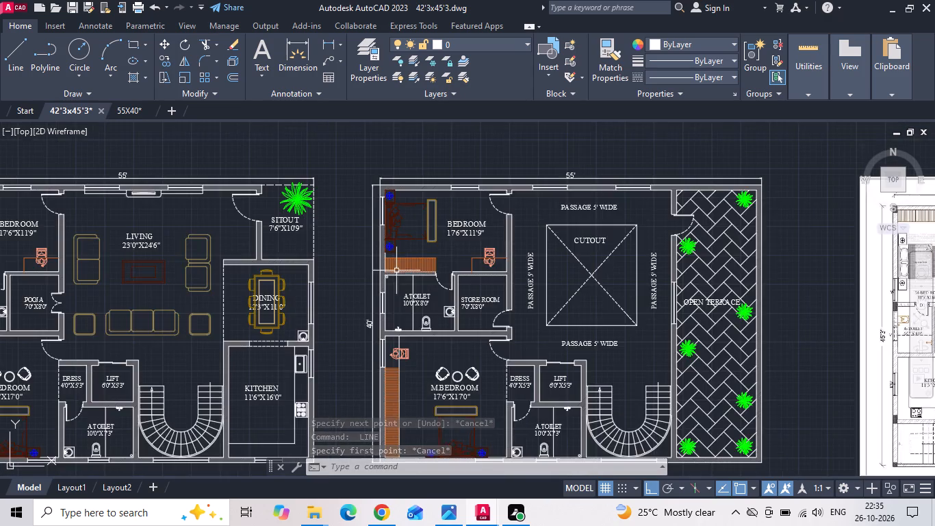
scroll(461, 266, "up", 2)
scroll(296, 256, "up", 2)
middle_click_drag(298, 255, 417, 251)
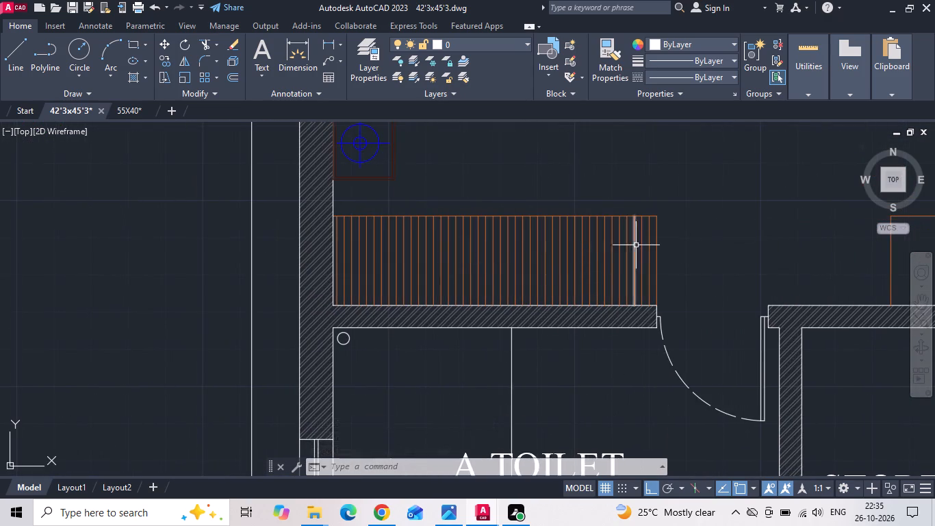
scroll(643, 242, "up", 1)
left_click_drag(655, 237, 627, 239)
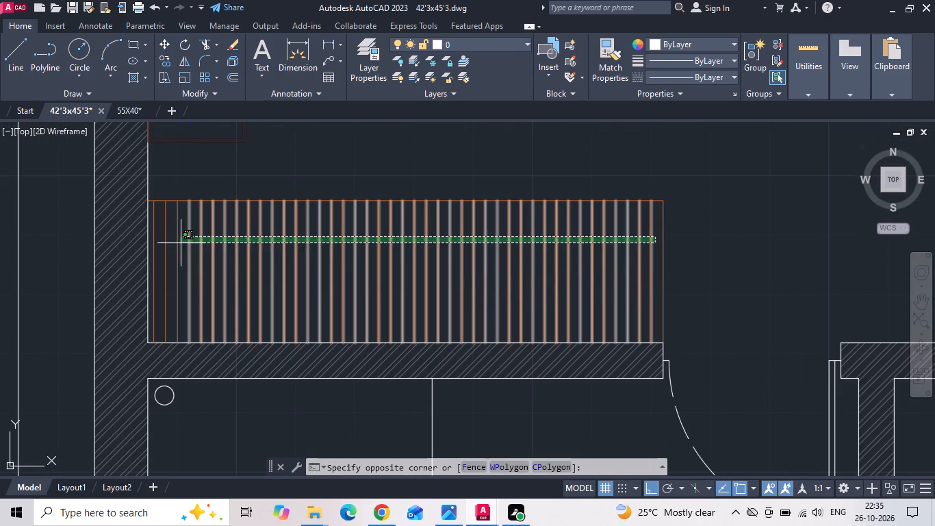
left_click(153, 260)
right_click(214, 183)
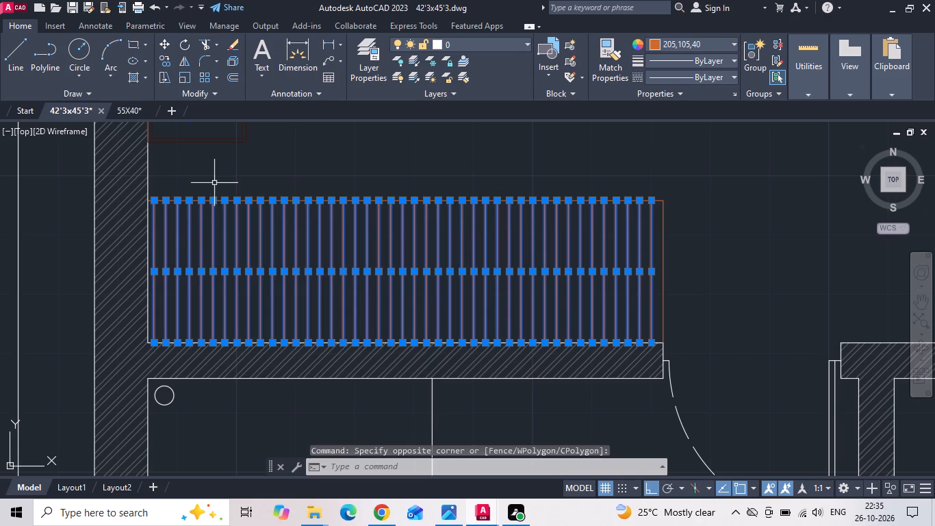
left_click(263, 283)
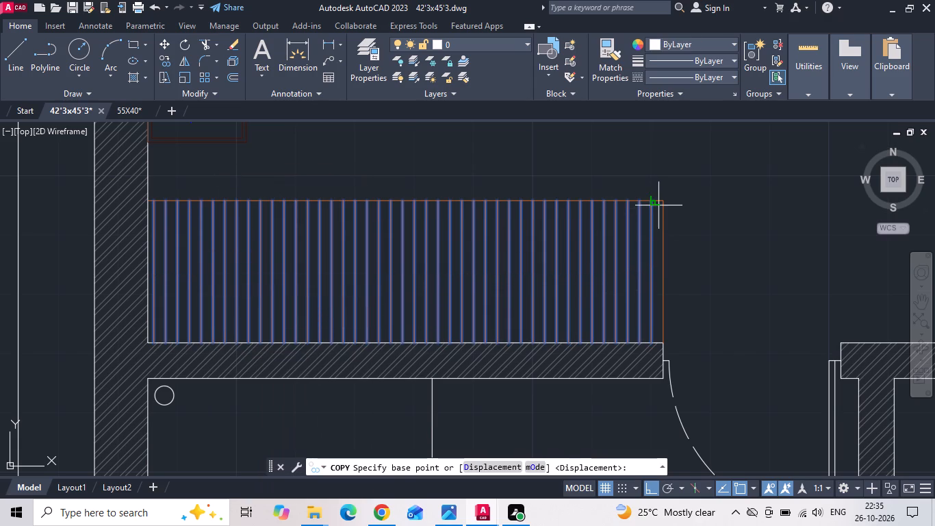
left_click(663, 204)
scroll(566, 223, "down", 6)
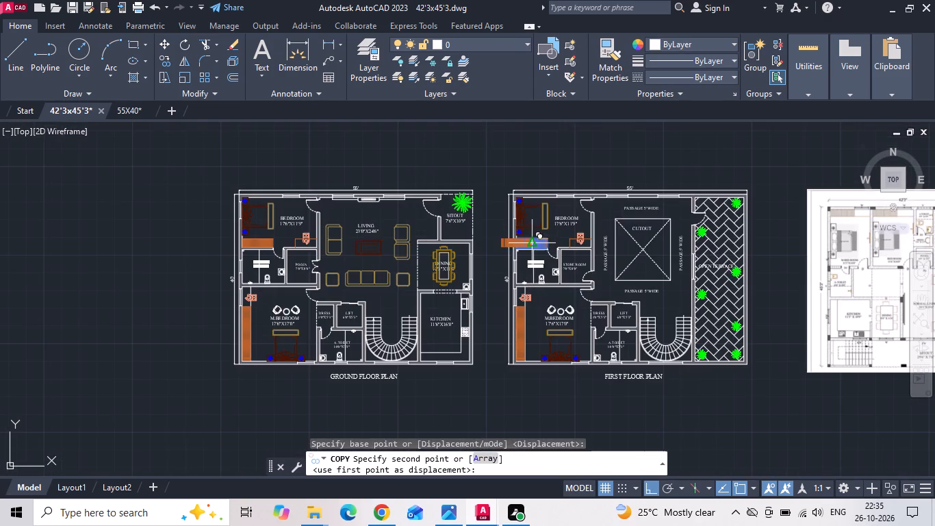
middle_click_drag(789, 211, 588, 210)
scroll(792, 207, "up", 2)
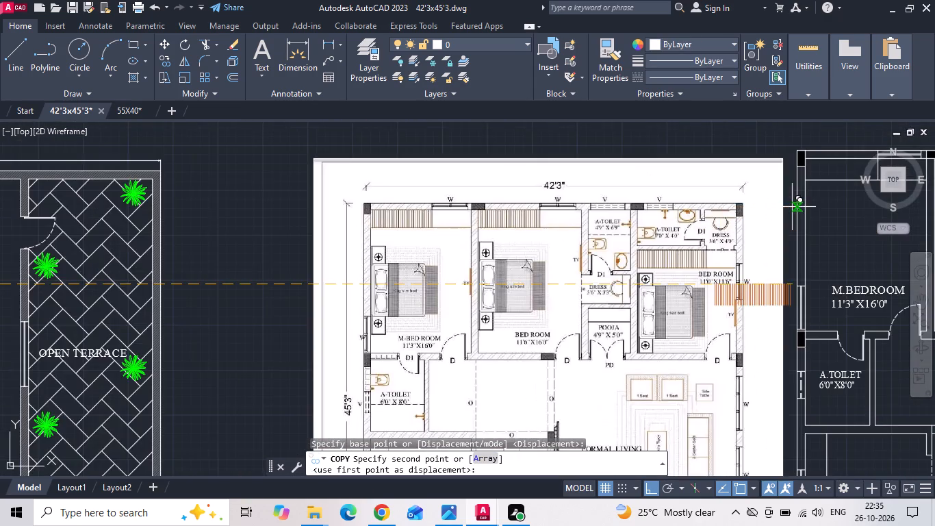
middle_click_drag(793, 206, 496, 262)
scroll(567, 232, "up", 2)
left_click(594, 188)
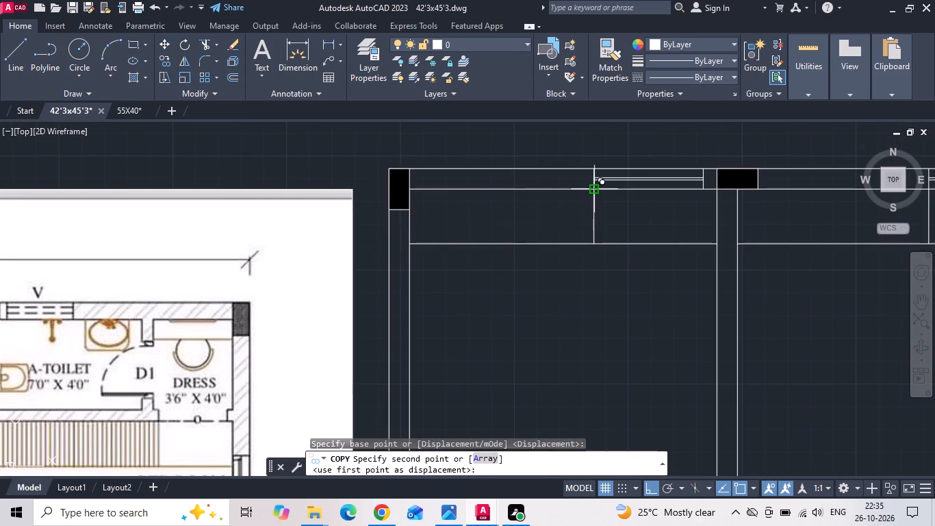
key("Escape")
Erase the three copied wardrobe lines that fall inside the M.BEDROOM's outer wall.
scroll(392, 234, "up", 2)
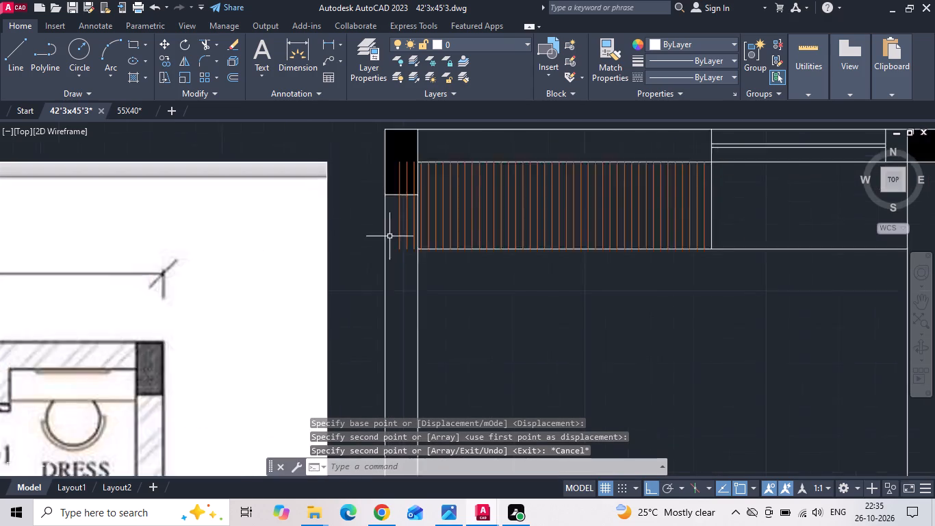
scroll(407, 252, "up", 1)
left_click(438, 251)
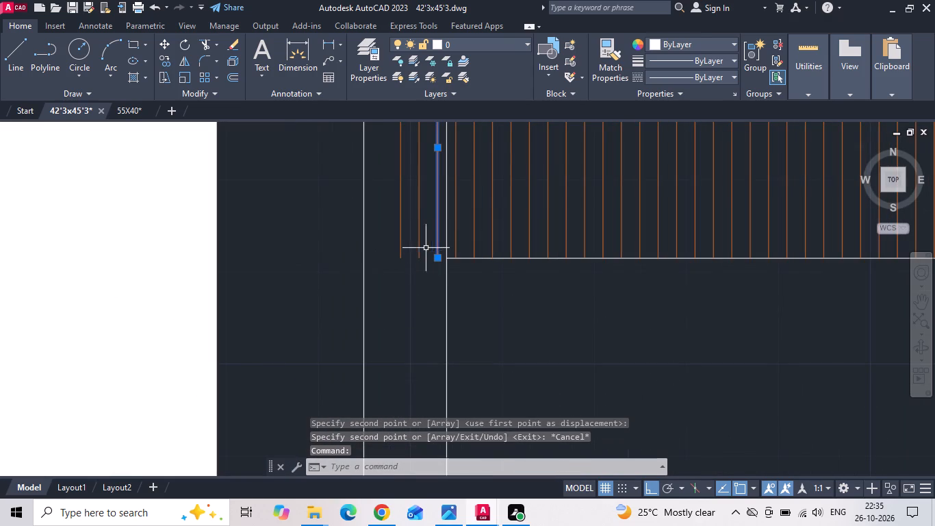
left_click(419, 240)
left_click(401, 246)
key("Delete")
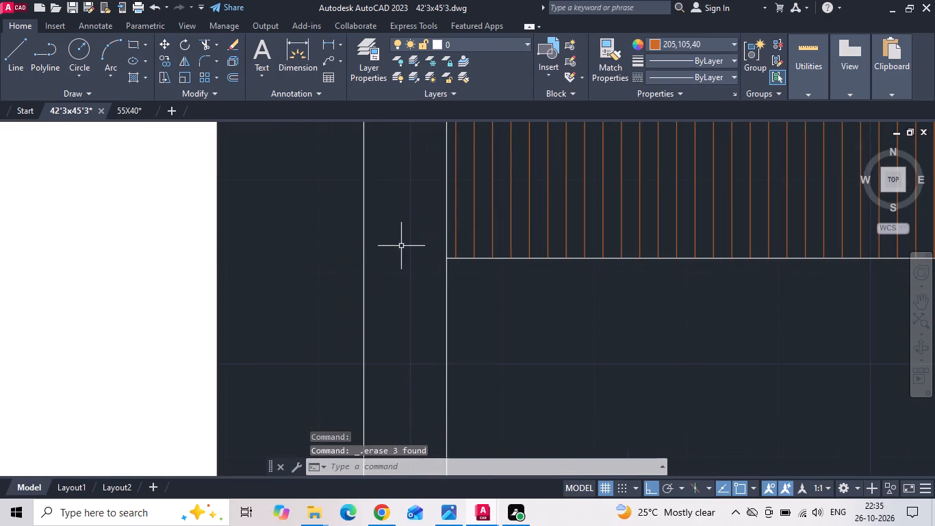
Move all the remaining M.BEDROOM wardrobe lines about 0.6" horizontally towards the wardrobe's end line.
scroll(362, 268, "down", 2)
scroll(677, 192, "up", 1)
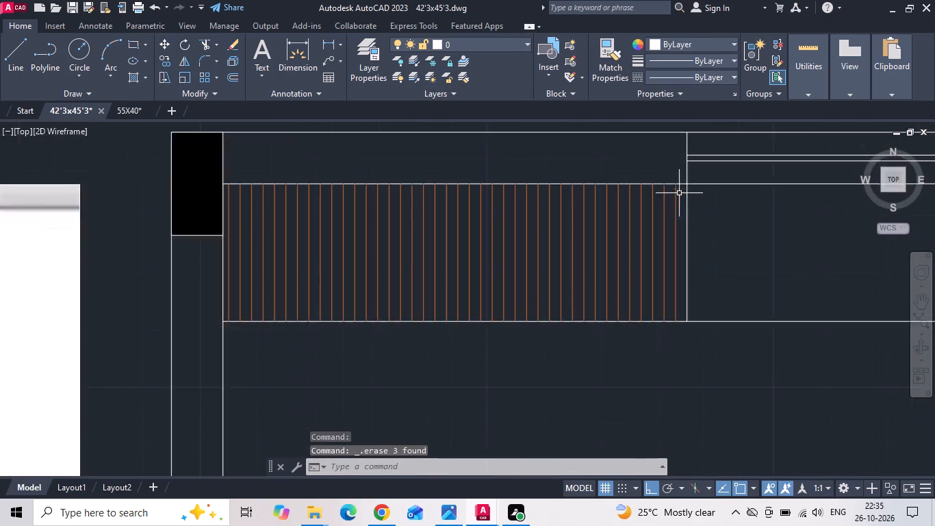
scroll(679, 194, "up", 1)
left_click(674, 208)
scroll(664, 229, "down", 1)
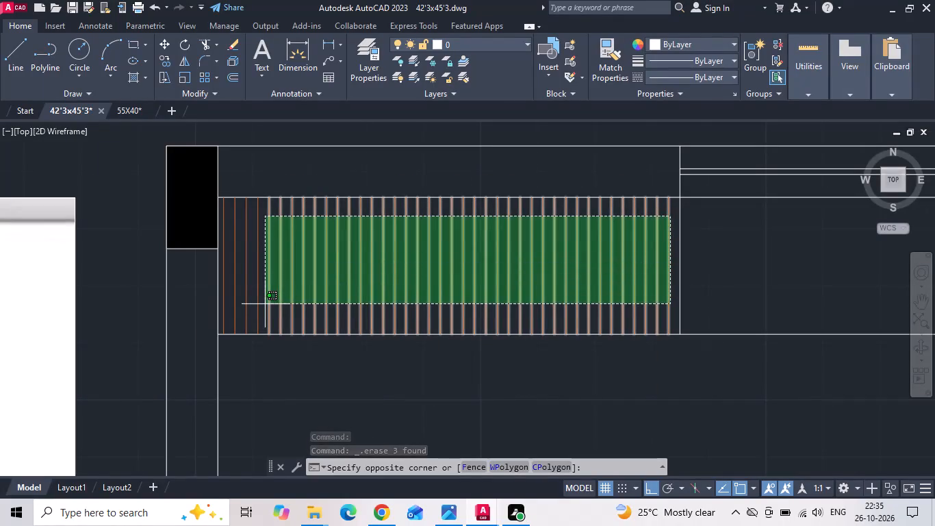
left_click(222, 260)
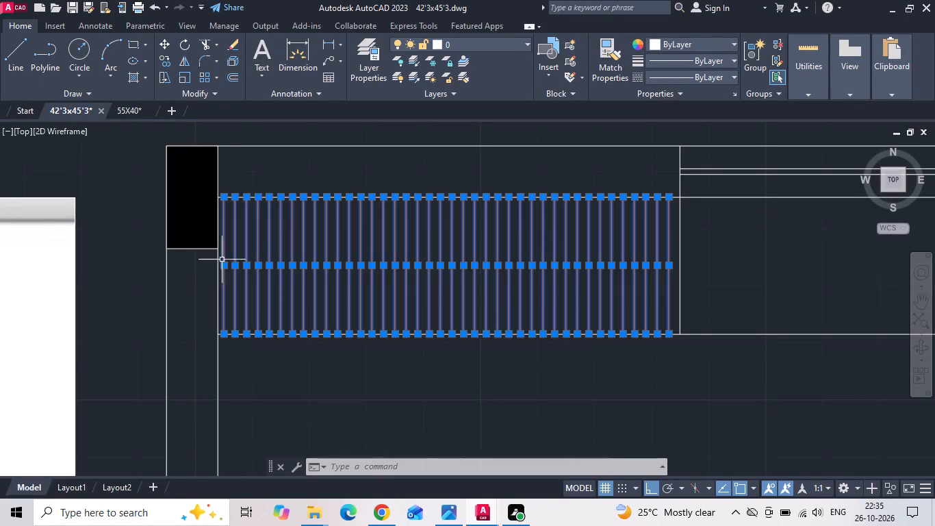
right_click(270, 180)
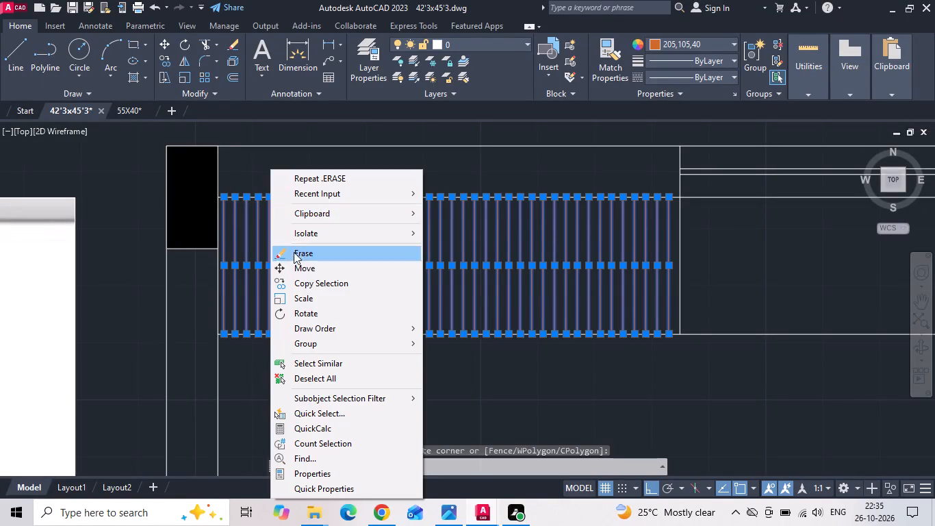
left_click(294, 271)
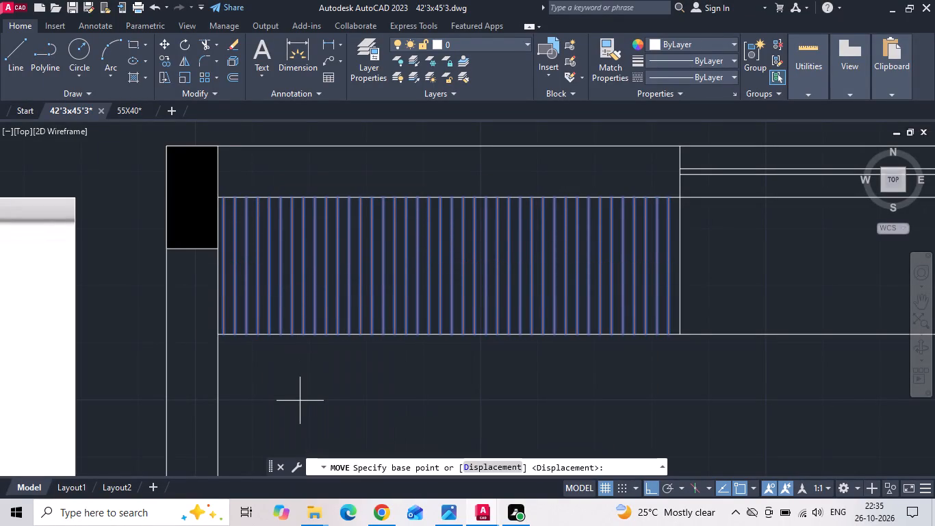
left_click(515, 382)
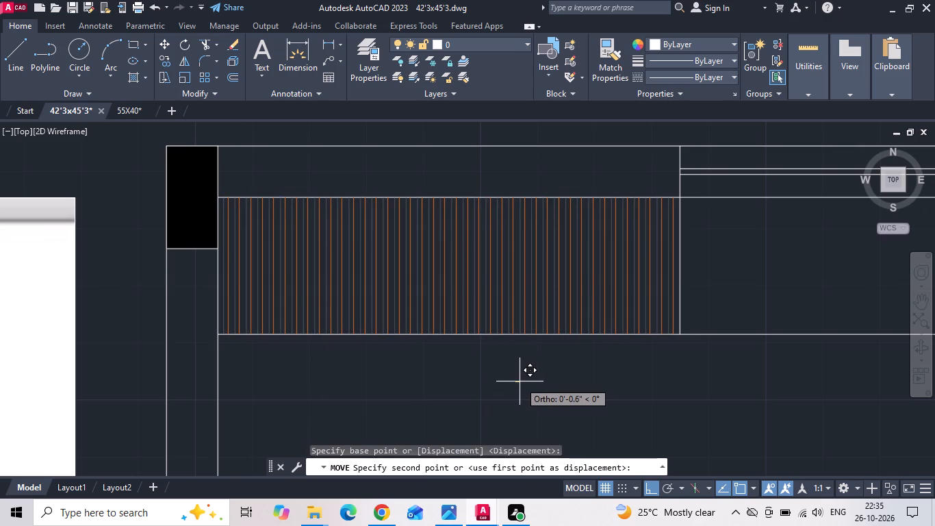
left_click(520, 381)
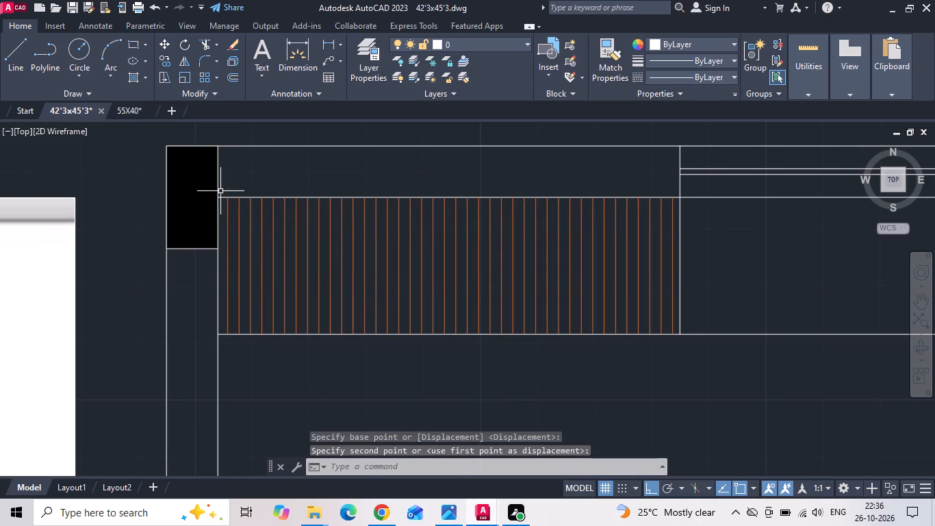
Copy the M.BEDROOM wardrobe lines into the 11'6"X16'0" bedroom wardrobe, ending at its end line beside the window.
left_click_drag(220, 191, 223, 199)
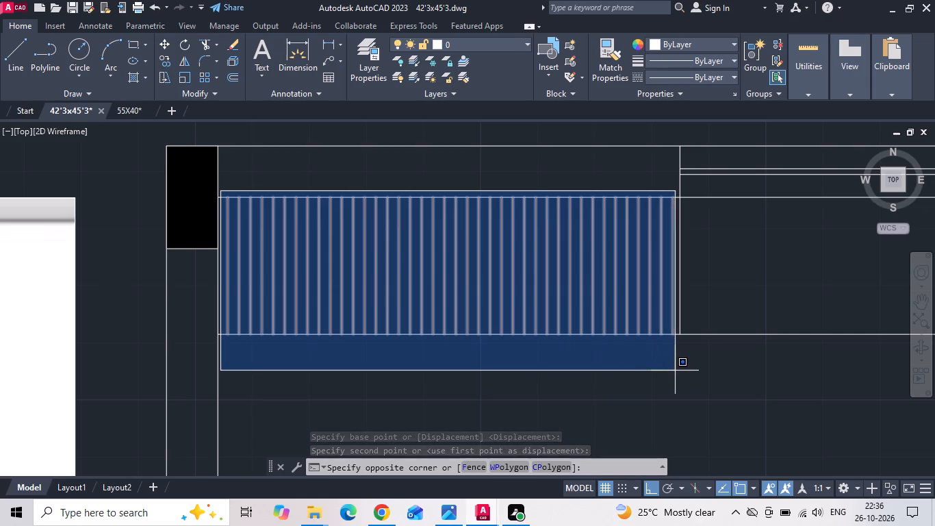
left_click(676, 371)
right_click(568, 181)
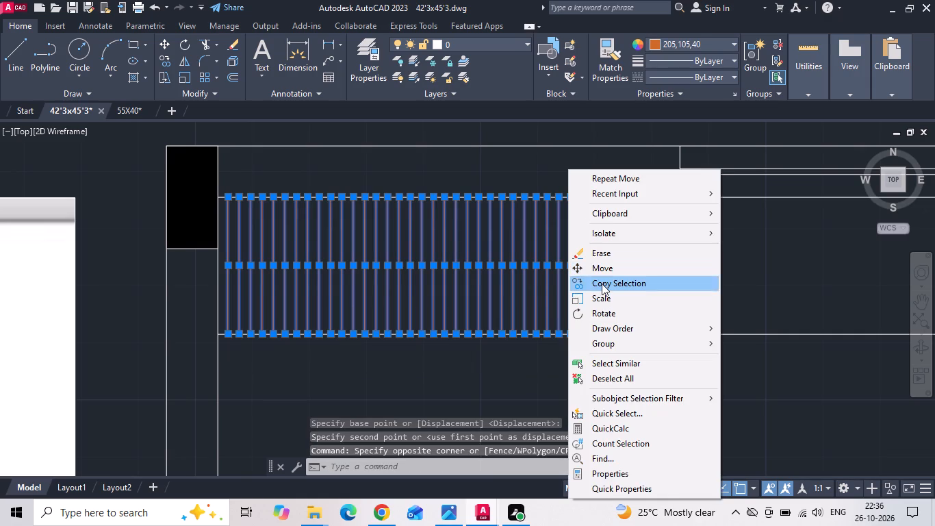
left_click(602, 285)
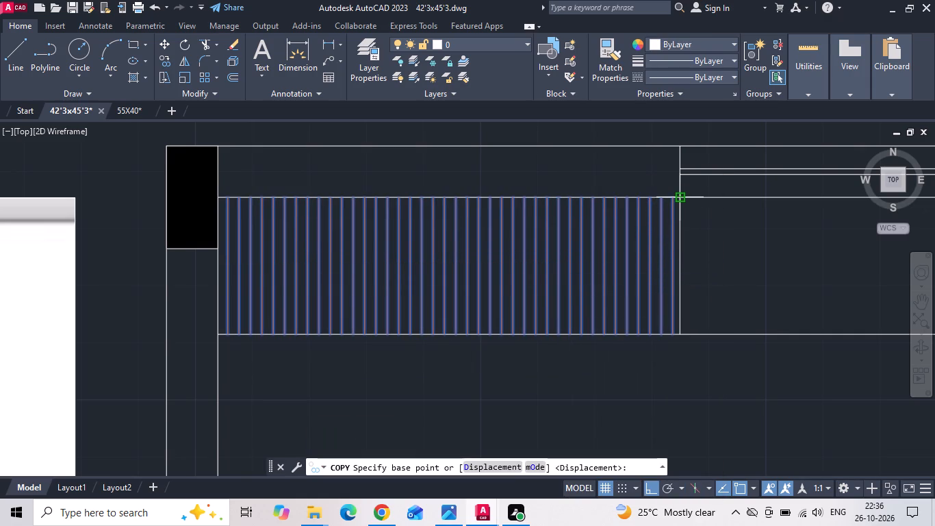
left_click(679, 198)
middle_click_drag(683, 262, 610, 275)
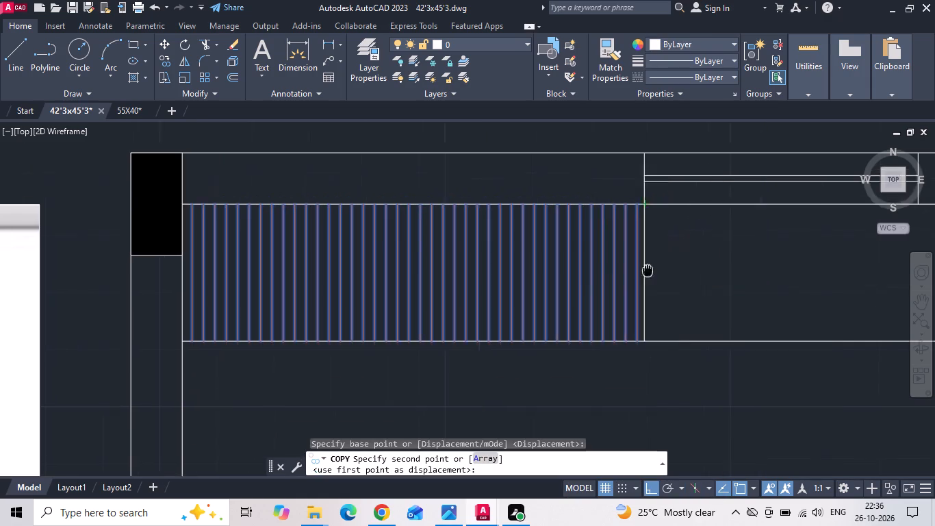
middle_click_drag(610, 275, 389, 292)
scroll(355, 299, "down", 1)
middle_click_drag(572, 290, 339, 292)
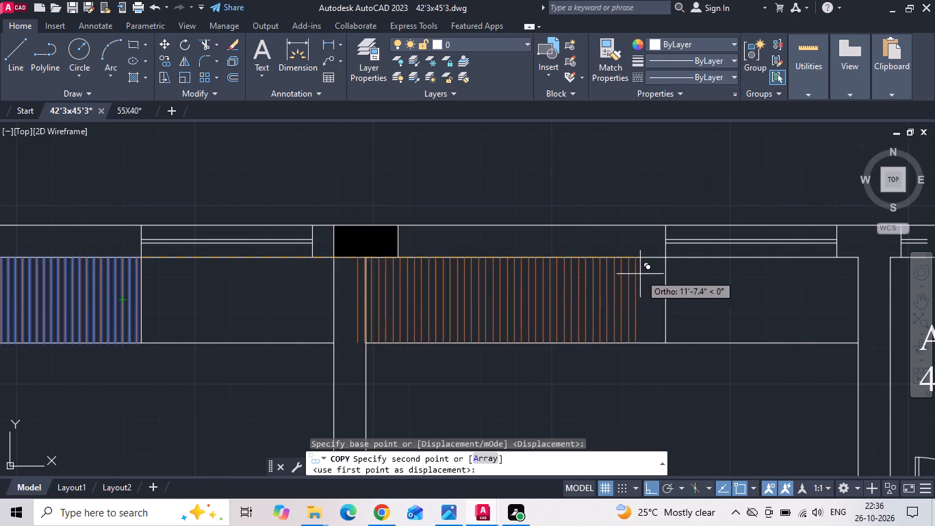
left_click(663, 258)
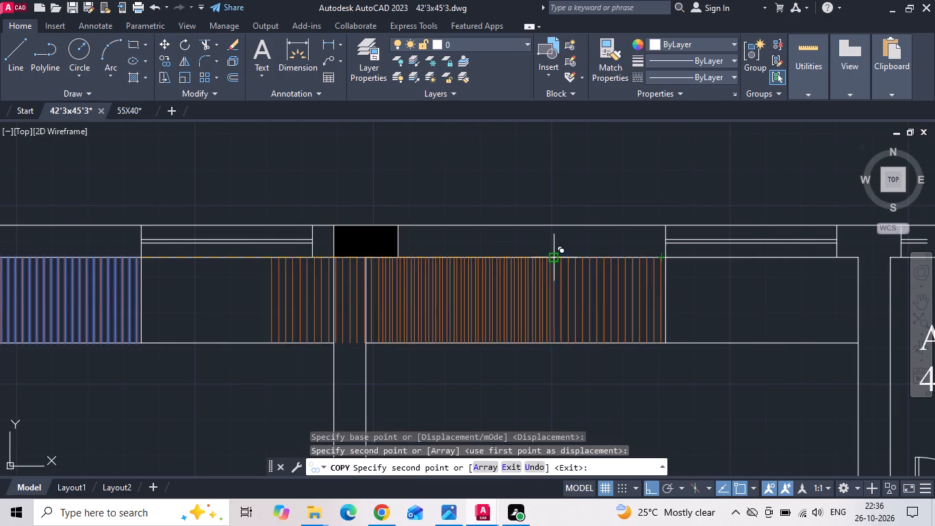
Copy the same wardrobe lines into the 11'0"X11'6" bedroom wardrobe below the 7'0"X4'0" A.TOILET, ending at its end line on the dress side.
scroll(450, 253, "down", 2)
scroll(802, 335, "up", 2)
middle_click_drag(793, 332, 637, 290)
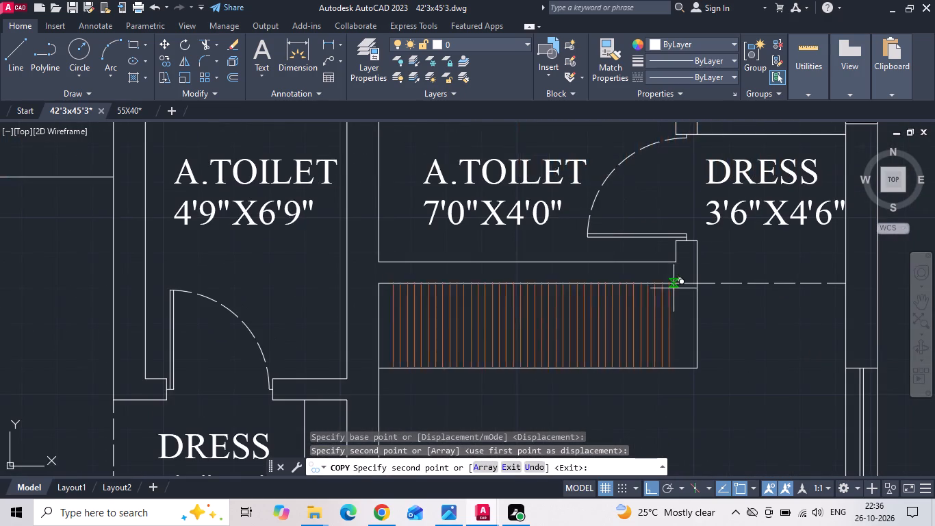
left_click(700, 283)
key("Escape")
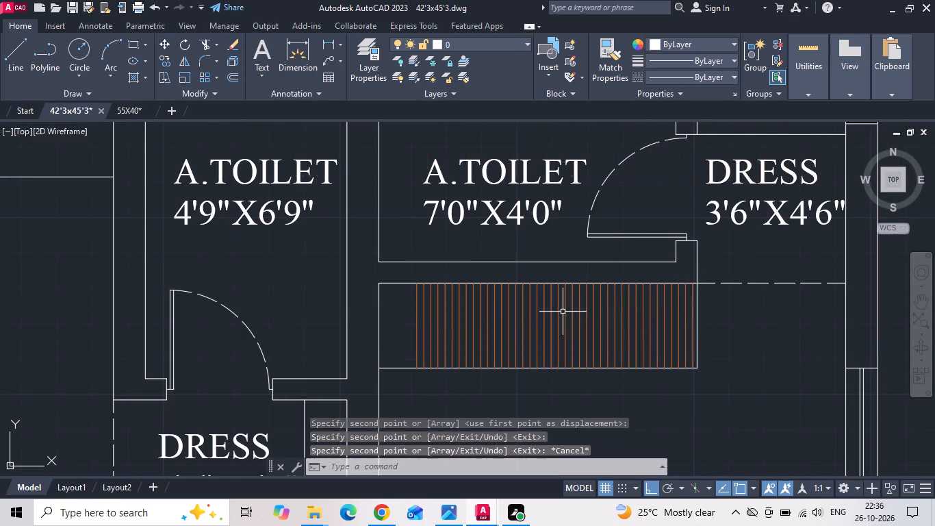
Copy the five end lines of the 11'0"X11'6" bedroom wardrobe at the same spacing to fill its gap at the wall.
scroll(468, 328, "up", 2)
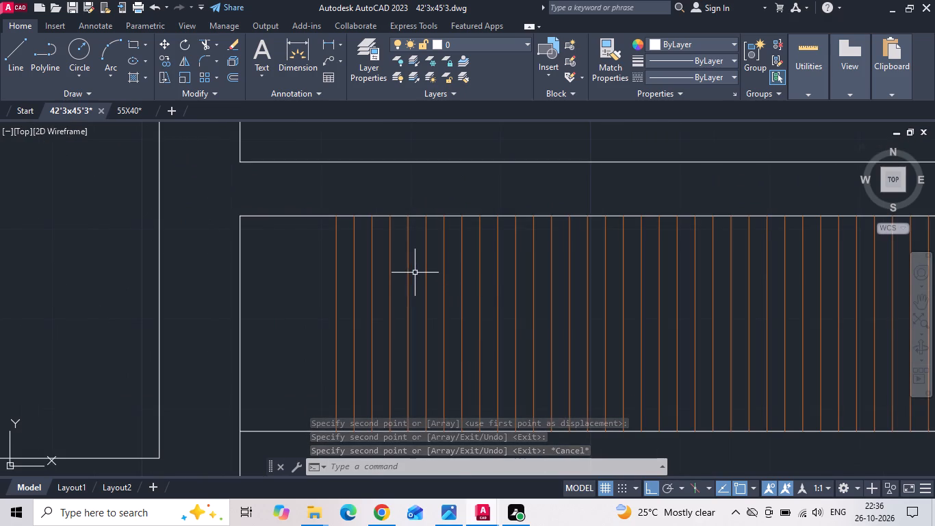
left_click(415, 273)
left_click(331, 281)
right_click(331, 281)
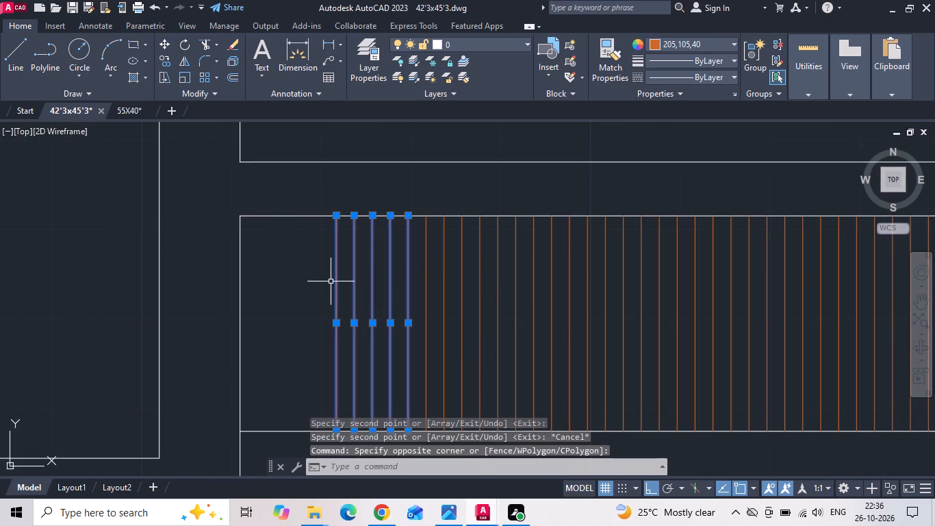
left_click(359, 287)
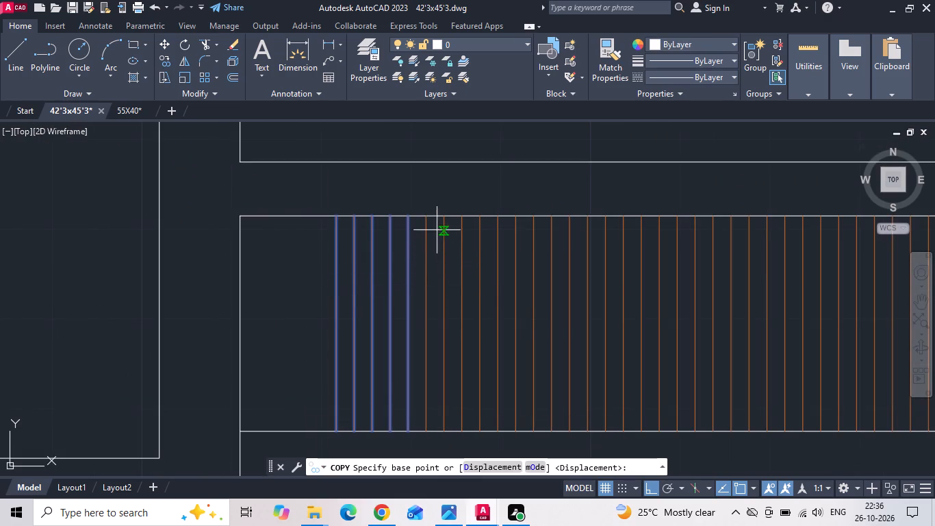
left_click(424, 218)
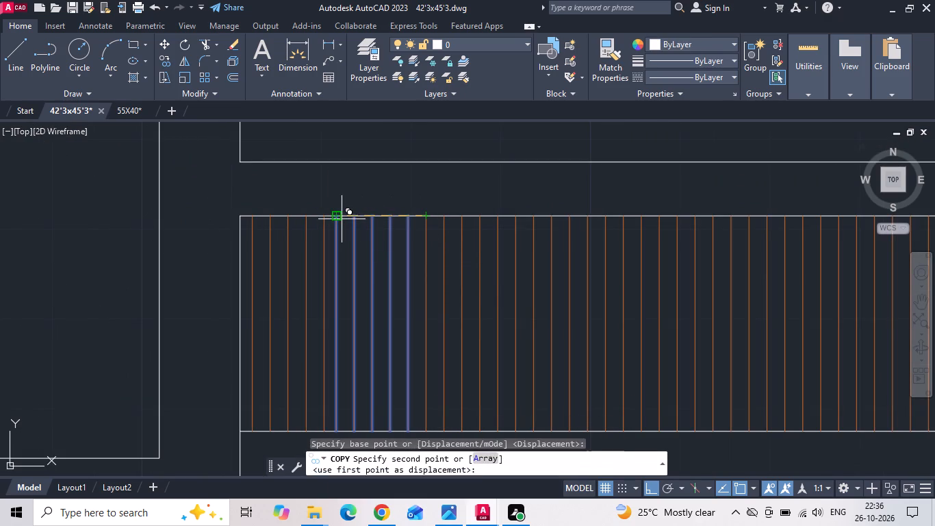
left_click(336, 217)
Place another copy of the five lines at the wall end of the 11'6"X16'0" bedroom wardrobe, continuing its line spacing.
scroll(516, 251, "down", 4)
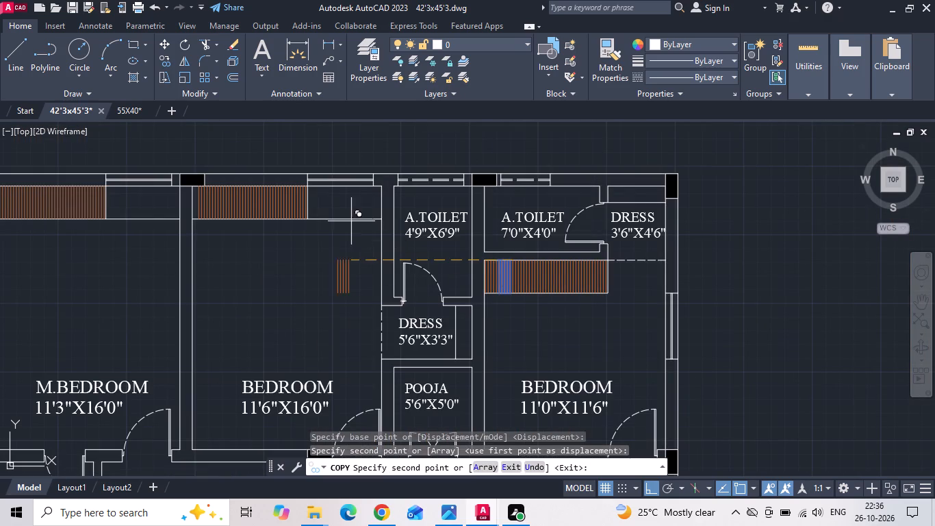
scroll(163, 191, "up", 2)
scroll(271, 175, "up", 2)
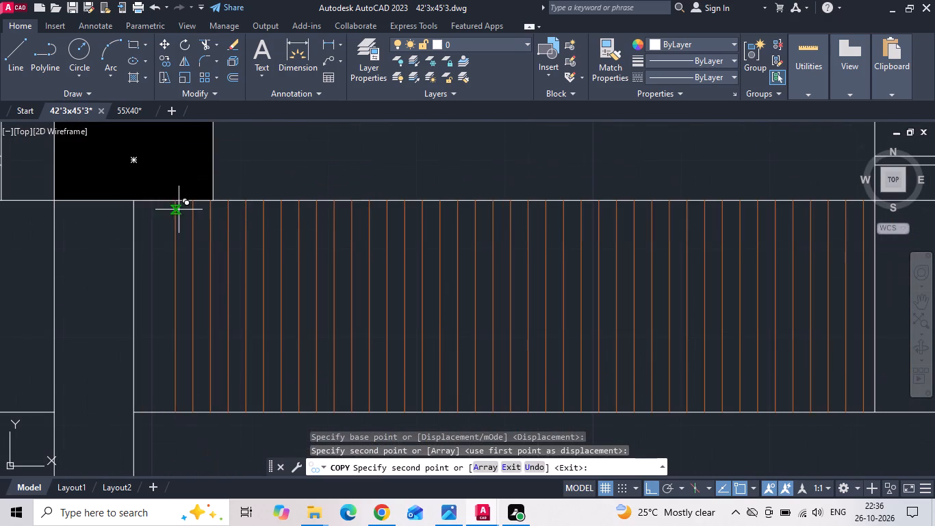
left_click(178, 203)
key("Escape")
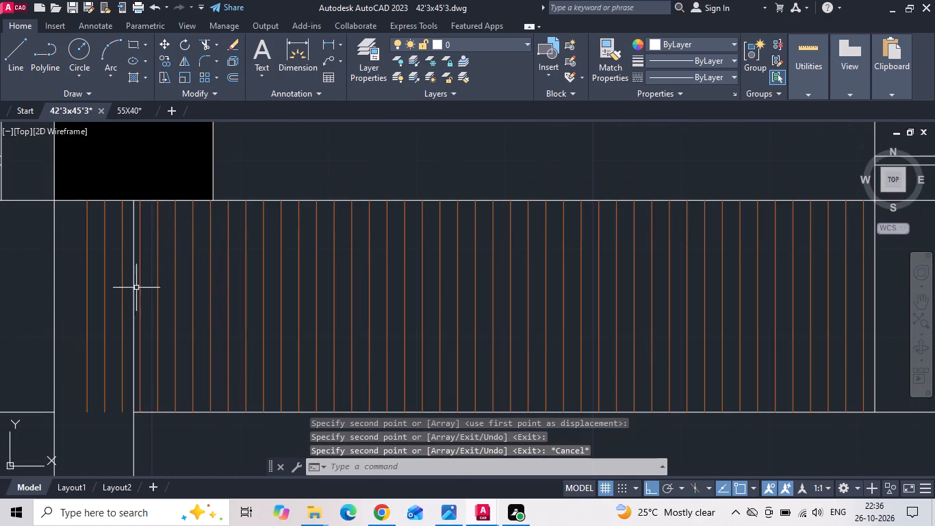
Erase the three copied lines that fall inside the wall beside the 11'6"X16'0" bedroom wardrobe.
left_click(130, 299)
left_click(86, 355)
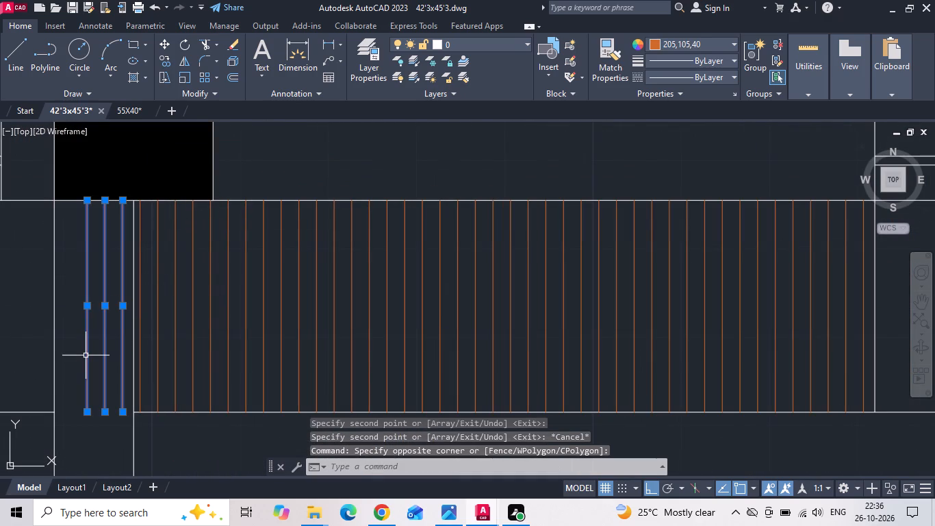
key("Delete")
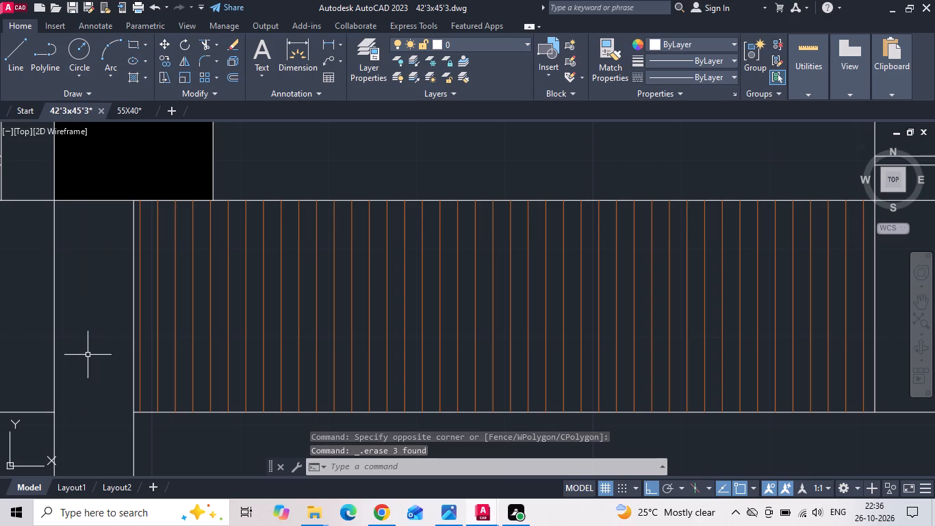
key("Escape")
Save the drawing.
key("ctrl+s")
key("ctrl+s")
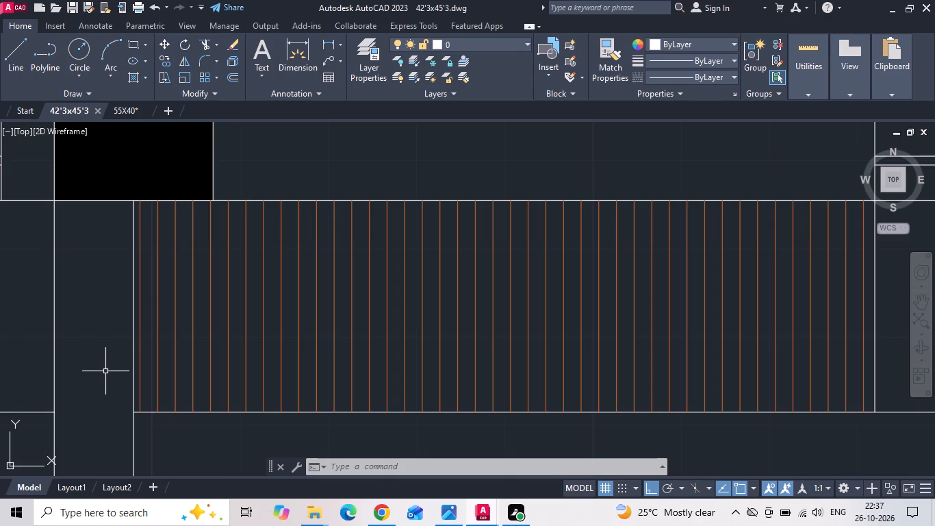
Copy the bed with side tables and foot bench from the first floor plan's 17'6"X11'9" bedroom against the M.BEDROOM's outer wall.
scroll(105, 371, "down", 3)
scroll(285, 310, "down", 4)
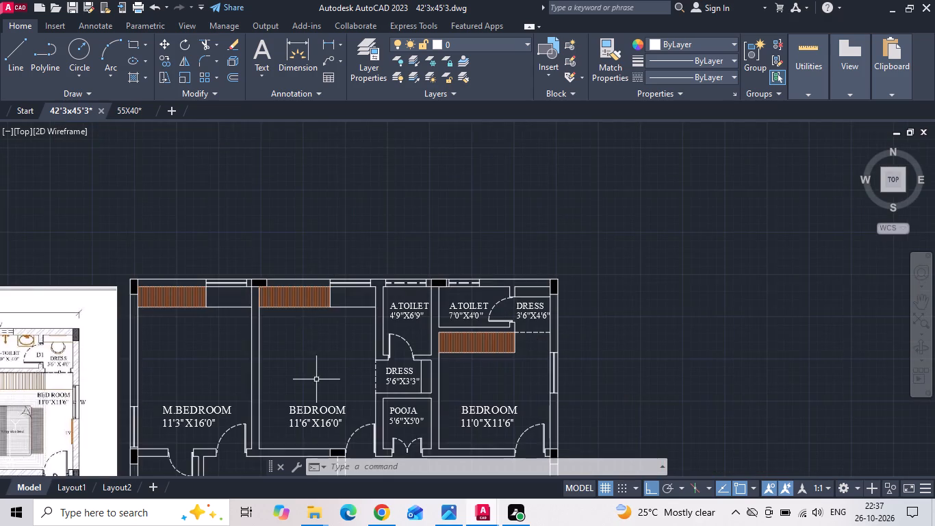
middle_click_drag(345, 360, 747, 266)
scroll(767, 266, "down", 2)
middle_click_drag(168, 314, 181, 312)
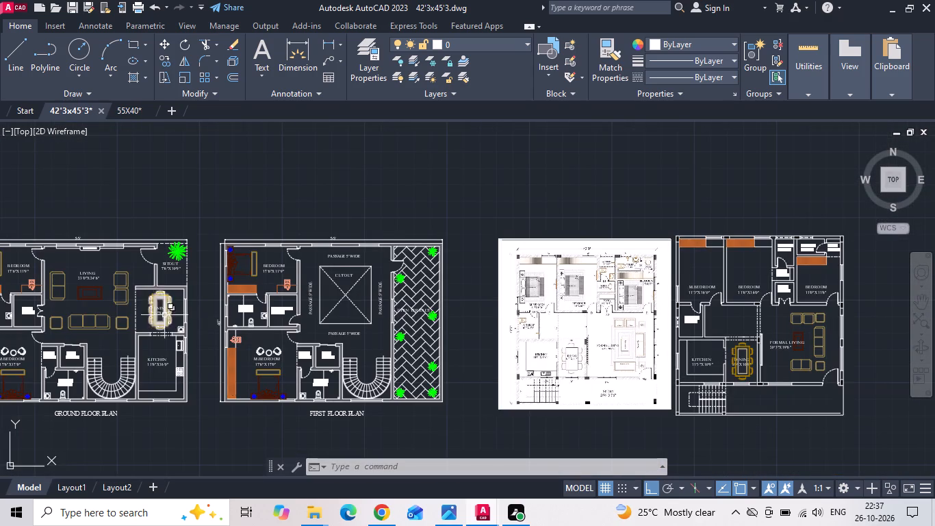
middle_click_drag(181, 312, 283, 303)
scroll(402, 266, "up", 2)
left_click(295, 239)
left_click(320, 221)
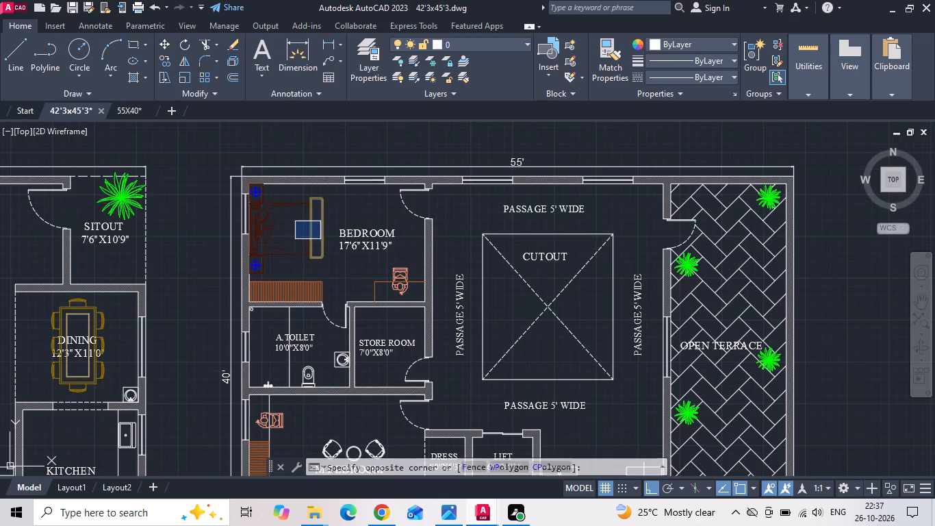
left_click(328, 206)
left_click(281, 240)
right_click(281, 240)
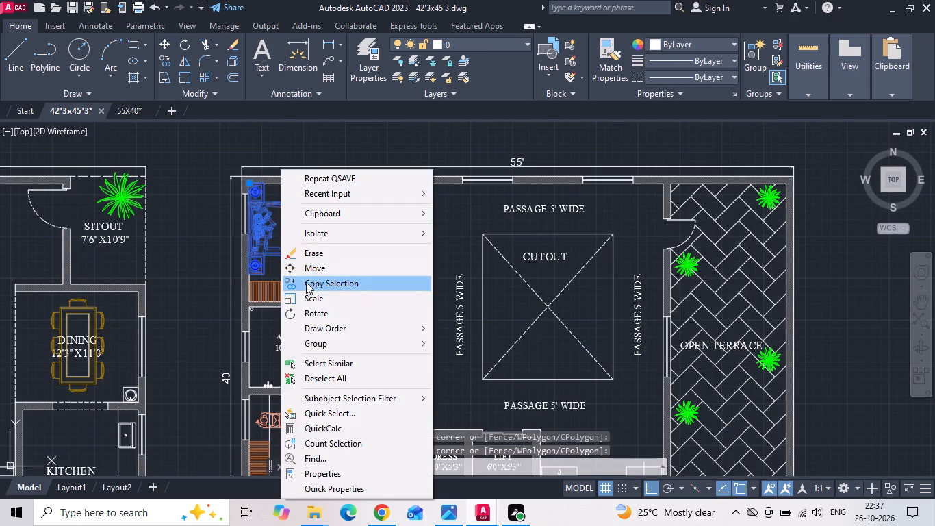
left_click(306, 282)
scroll(263, 245, "up", 1)
scroll(239, 138, "up", 2)
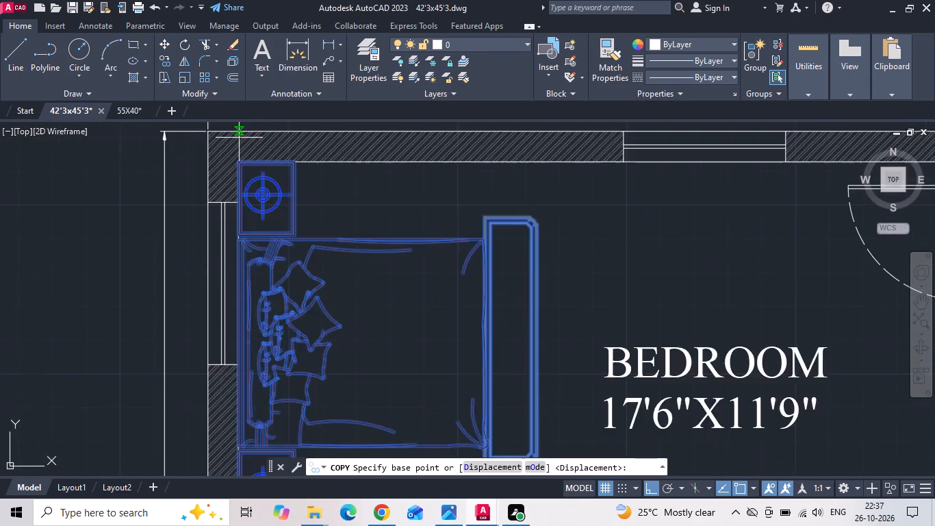
scroll(239, 138, "up", 3)
left_click(231, 214)
scroll(231, 214, "down", 1)
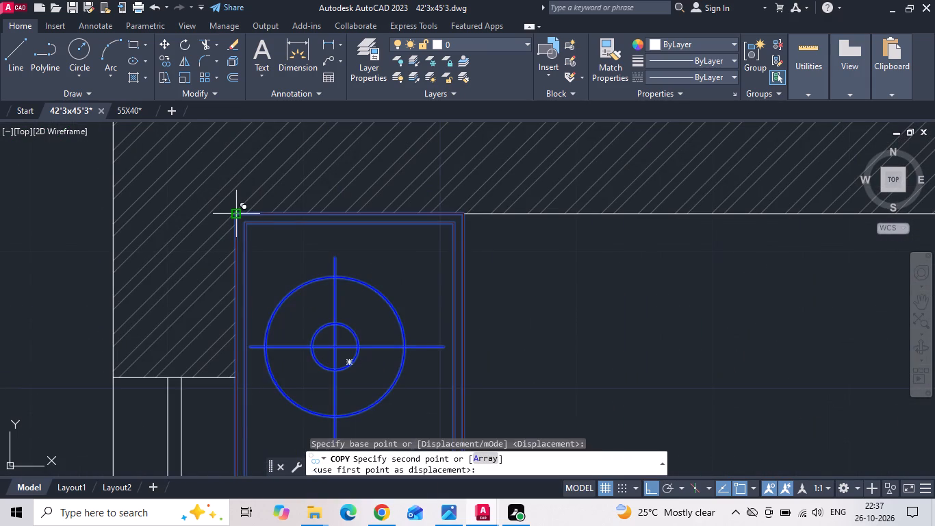
scroll(231, 214, "down", 7)
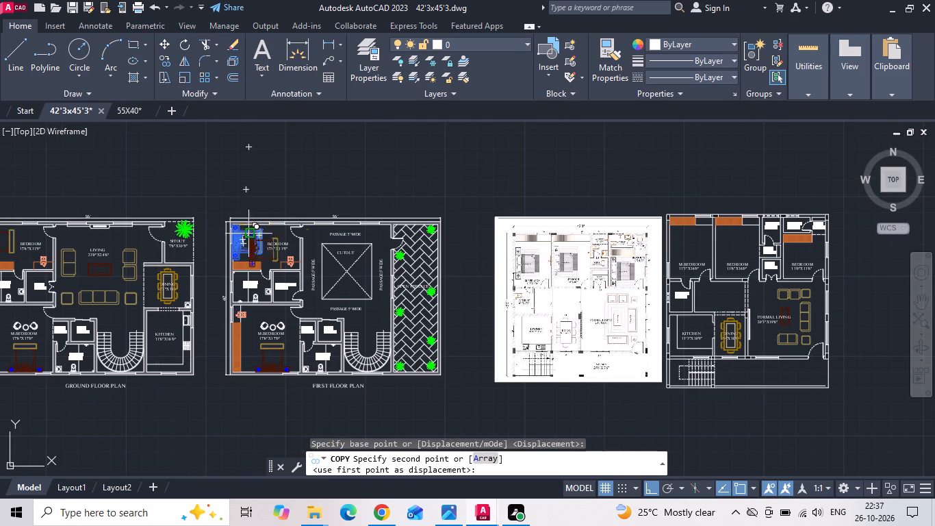
scroll(743, 238, "up", 2)
scroll(533, 266, "up", 1)
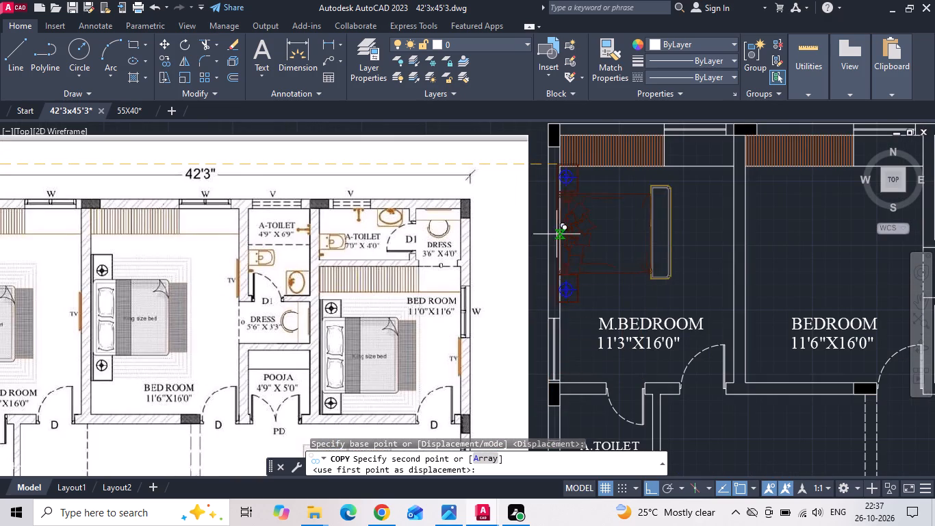
left_click(564, 227)
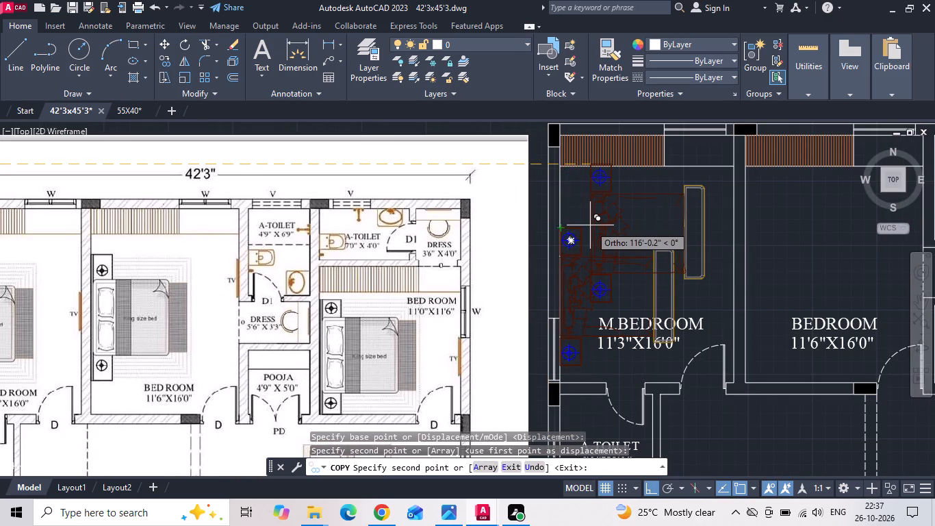
key("Escape")
Move the M.BEDROOM bed set and bench along the outer wall towards the wardrobe, leaving a gap of about 1'-6".
scroll(596, 236, "down", 1)
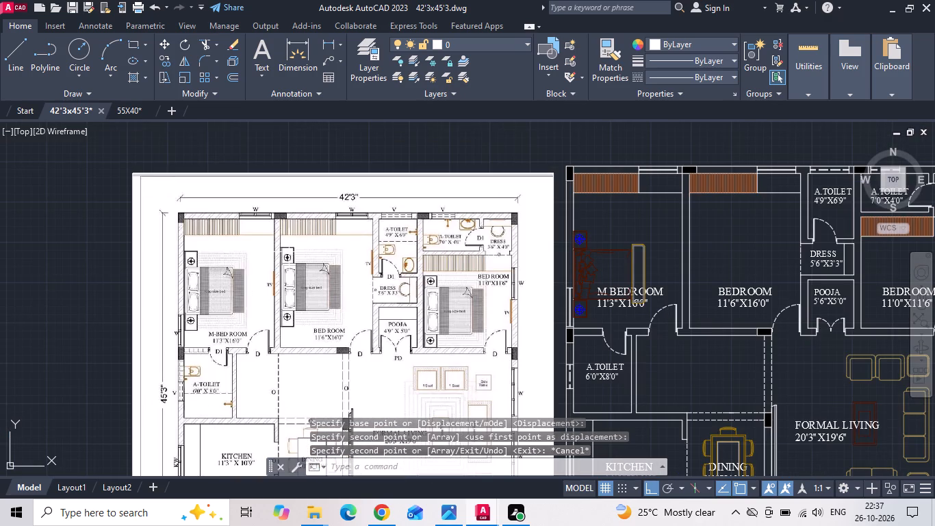
scroll(585, 234, "up", 1)
left_click_drag(602, 225, 586, 258)
left_click(581, 277)
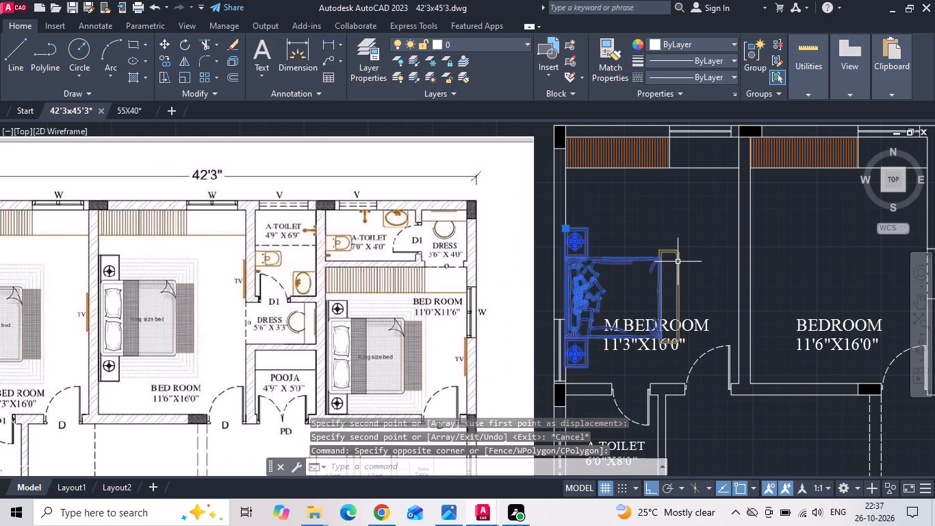
left_click(678, 260)
right_click(666, 219)
left_click(682, 265)
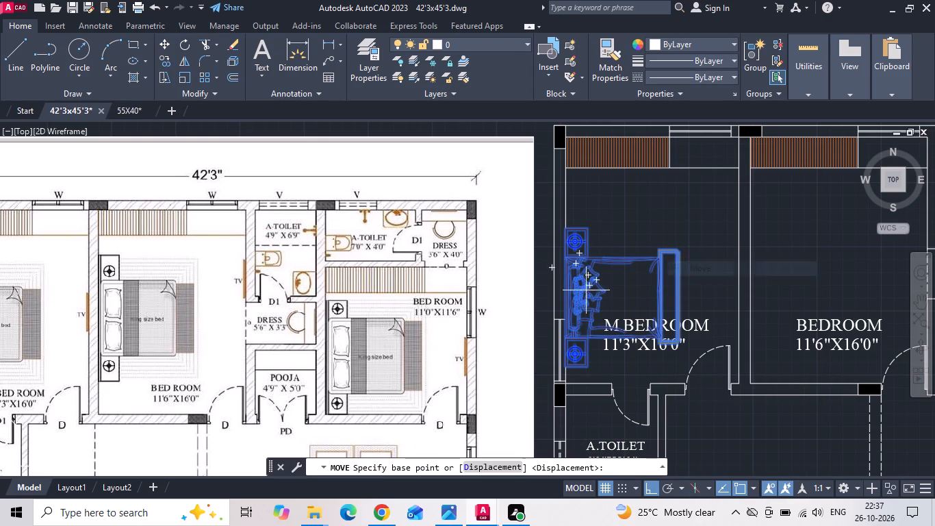
left_click(564, 300)
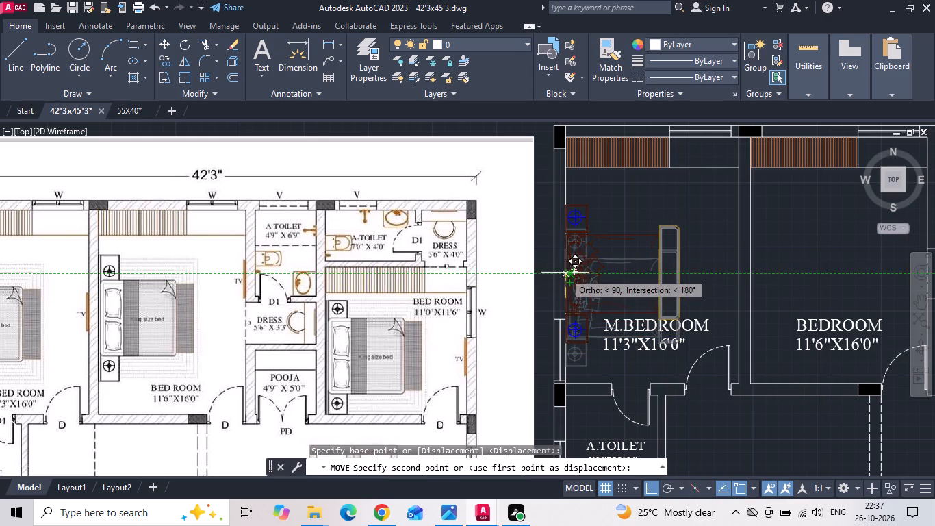
left_click(563, 261)
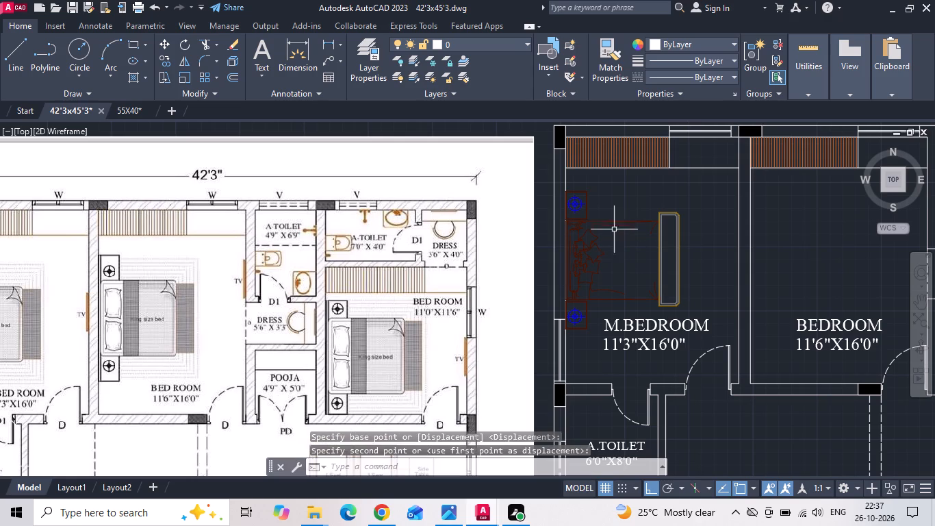
Add a linear dimension from the M.BEDROOM's lower side table to the wall facing the A.TOILET.
left_click(321, 45)
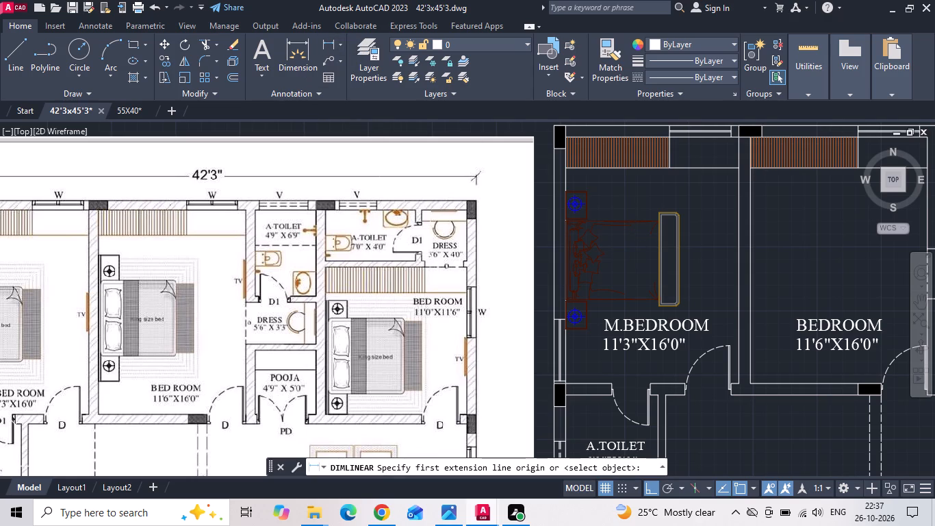
scroll(556, 366, "up", 2)
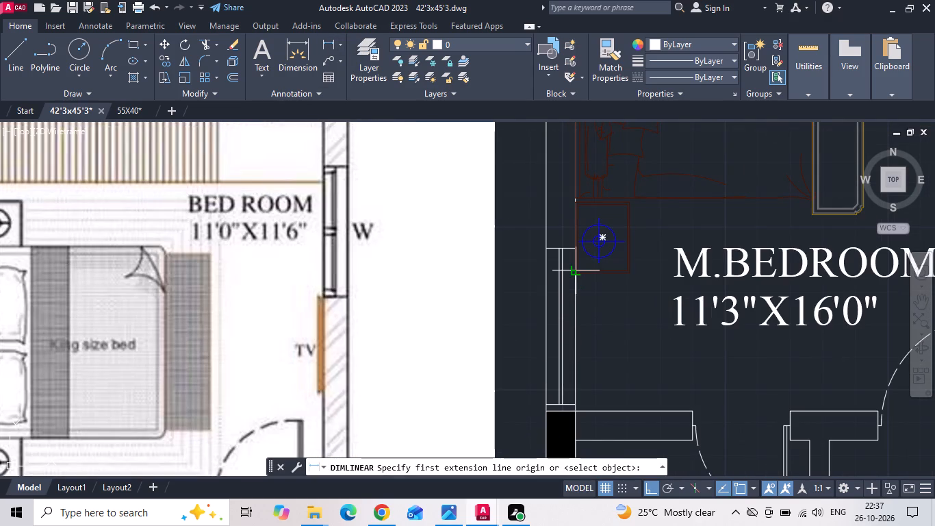
scroll(596, 321, "down", 3)
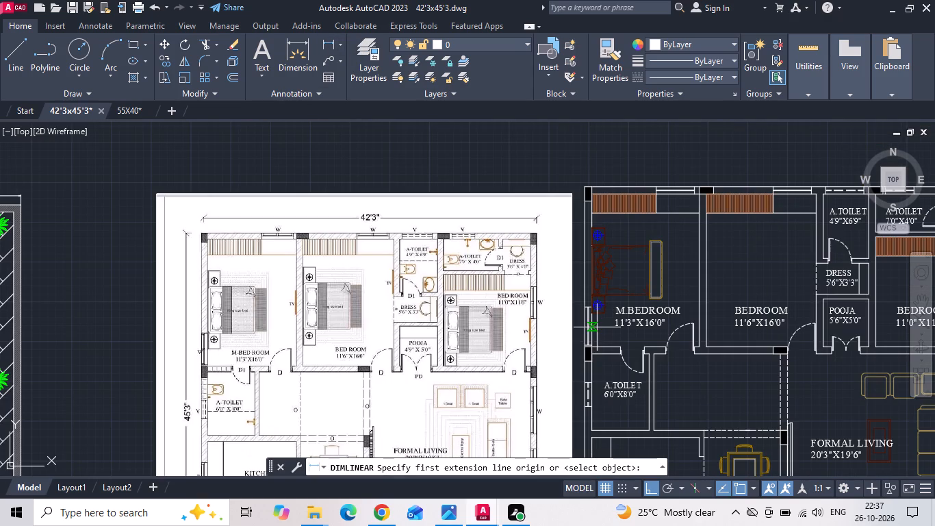
scroll(616, 327, "up", 2)
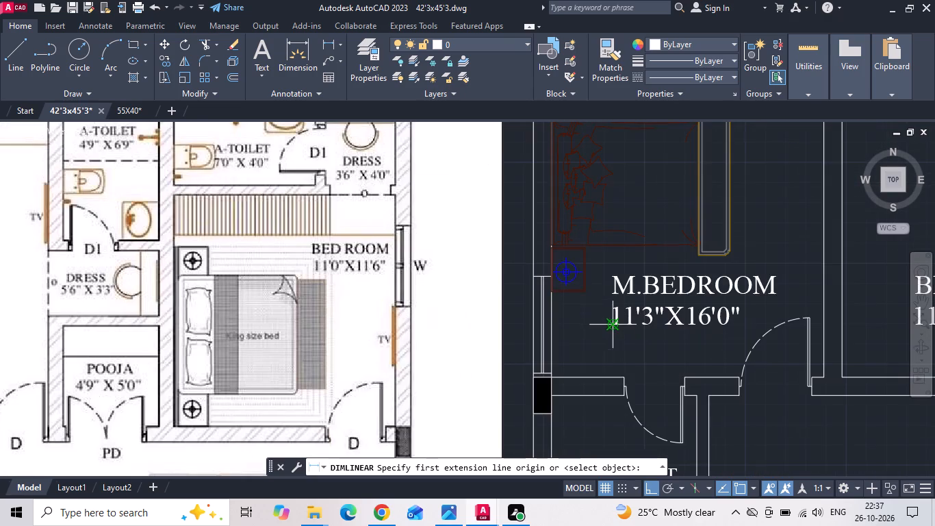
left_click(572, 296)
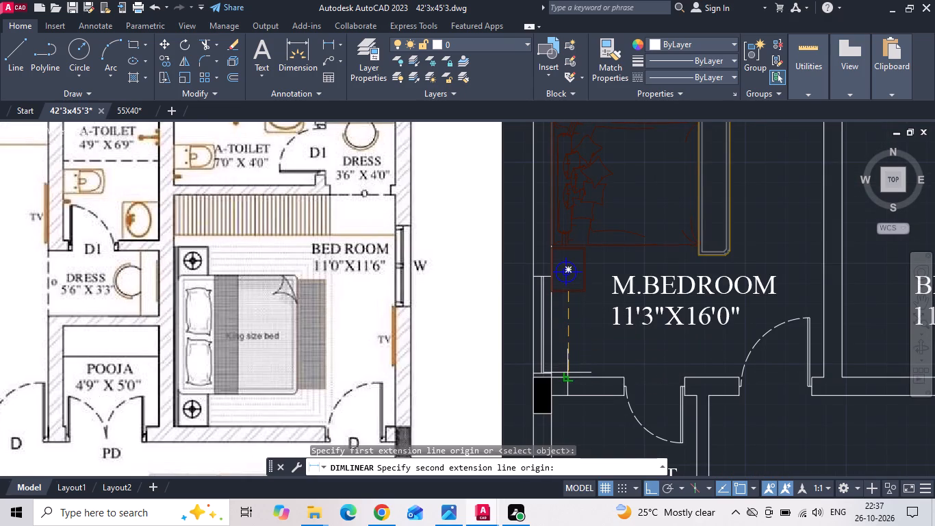
left_click(567, 373)
left_click(588, 364)
scroll(596, 337, "down", 1)
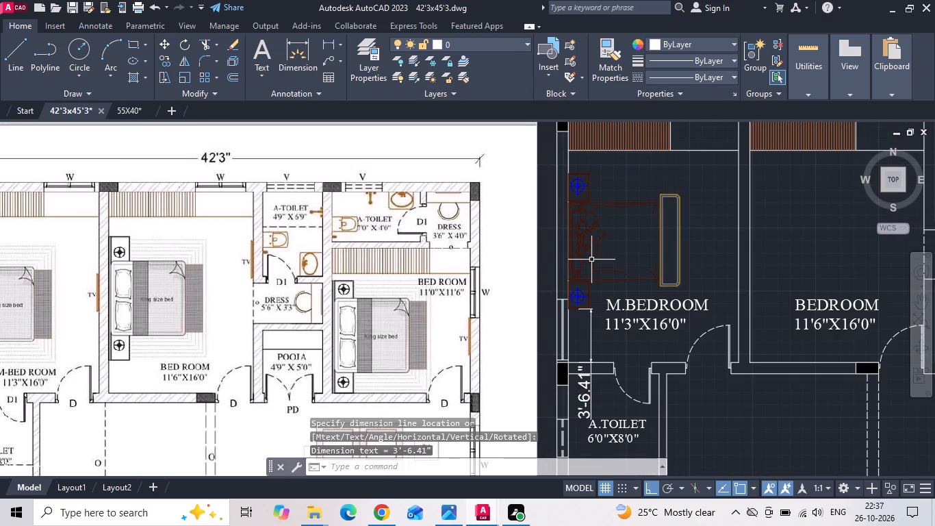
Add a linear dimension from the M.BEDROOM wardrobe's front line to the upper side table.
key("space")
scroll(578, 164, "up", 2)
left_click(580, 138)
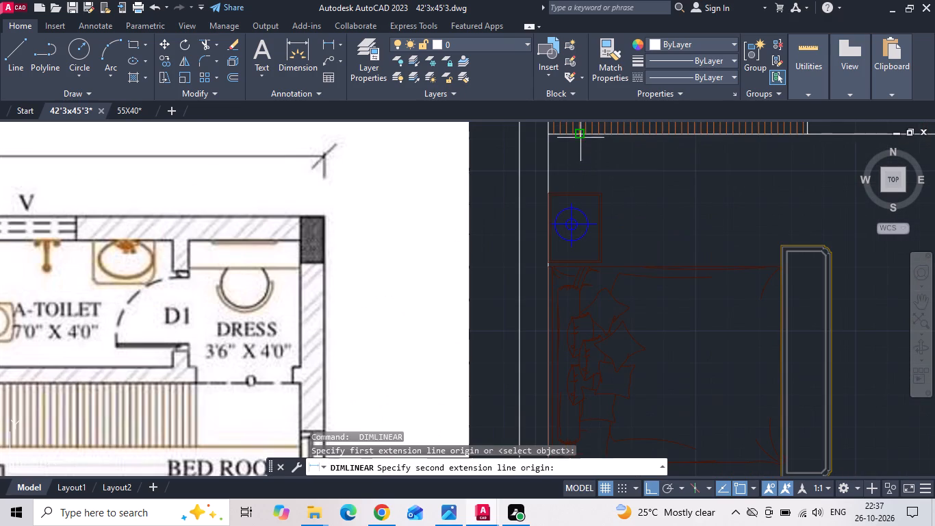
left_click(578, 191)
scroll(578, 191, "down", 1)
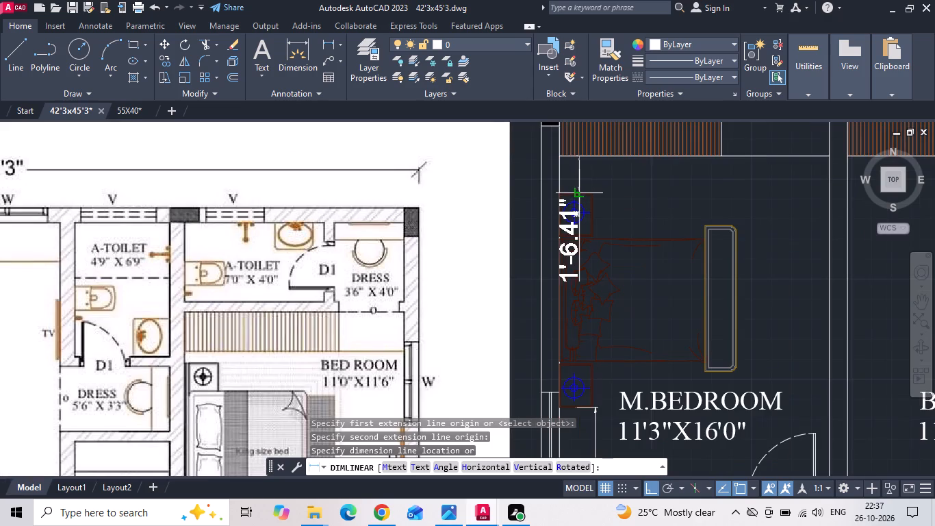
scroll(578, 191, "down", 1)
left_click(578, 191)
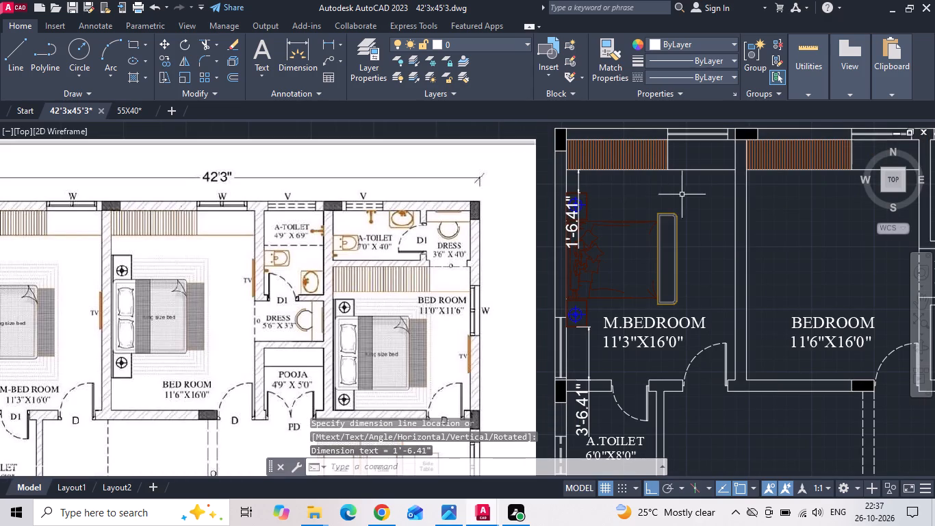
Move the M.BEDROOM bed set and foot bench 6" along the outer wall, away from the wardrobe.
left_click_drag(682, 198, 670, 220)
left_click(628, 258)
right_click(628, 258)
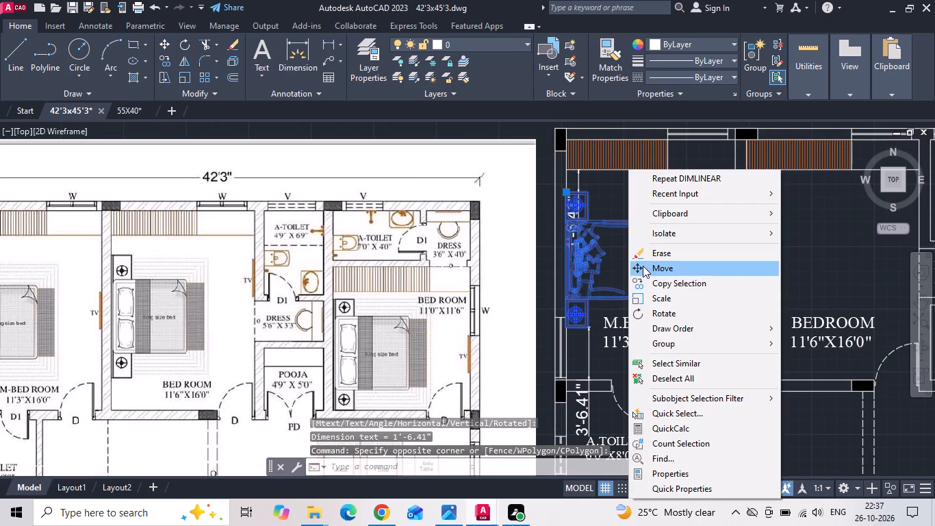
left_click(643, 266)
left_click(620, 247)
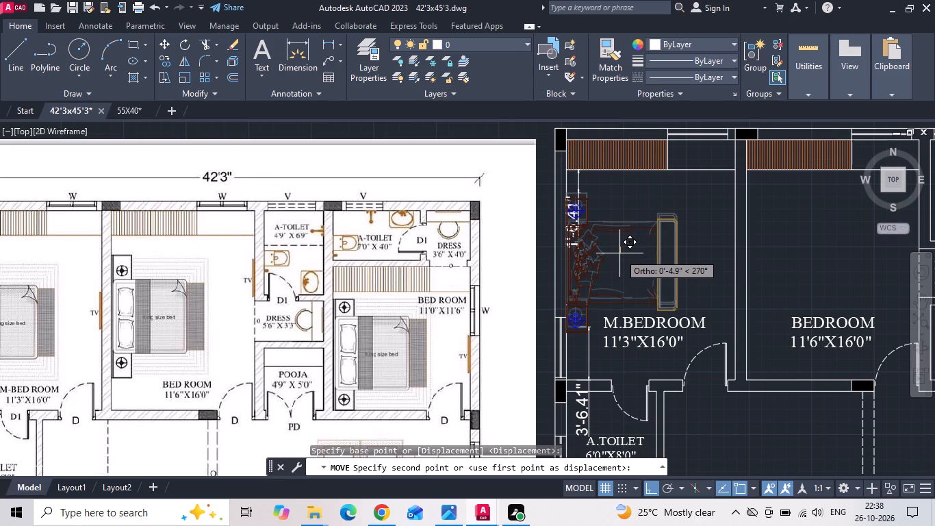
key("6")
key("Return")
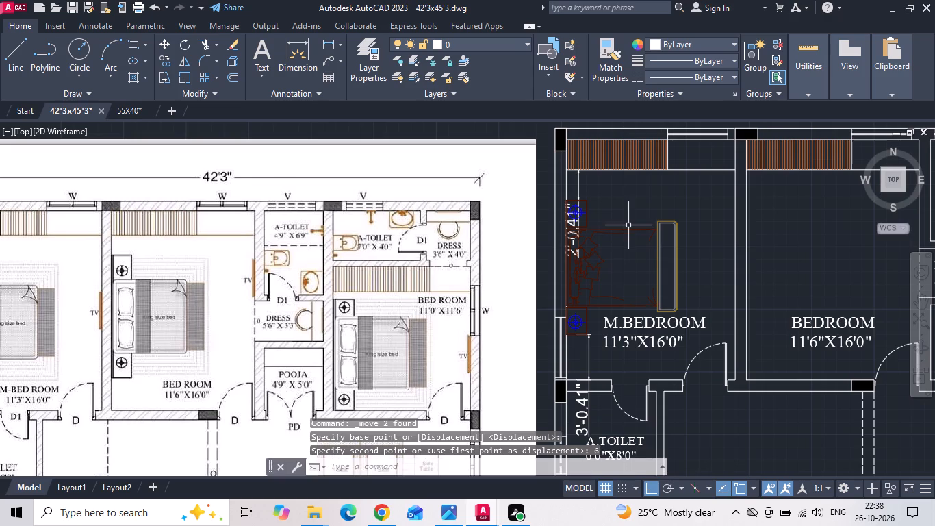
Move the M.BEDROOM bed set and foot bench a further 6.4" away from the wardrobe.
left_click(630, 222)
left_click(626, 267)
left_click_drag(671, 203, 668, 212)
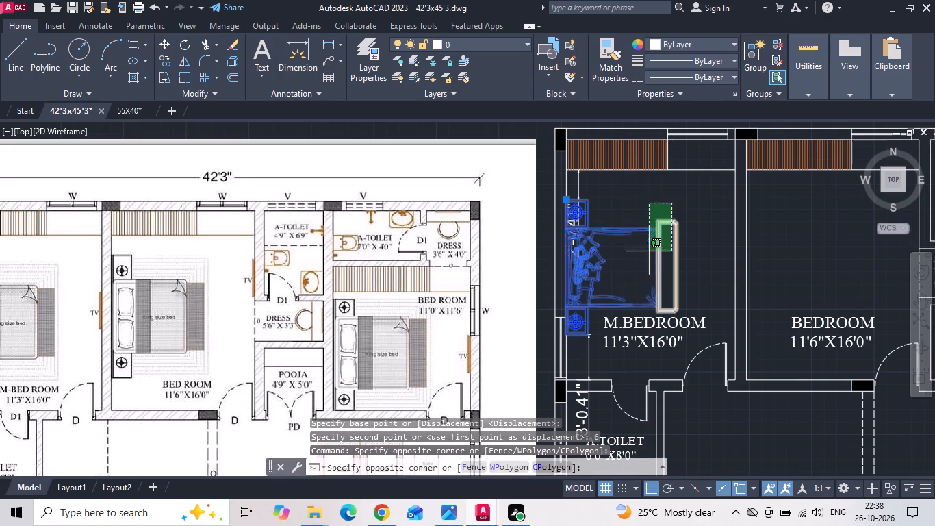
left_click(649, 251)
right_click(649, 251)
left_click(680, 272)
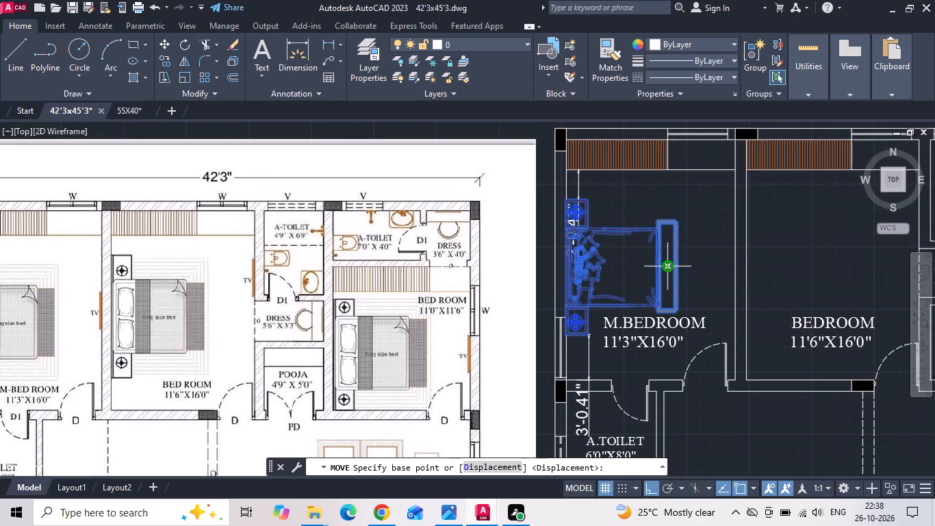
scroll(669, 263, "up", 1)
left_click(630, 247)
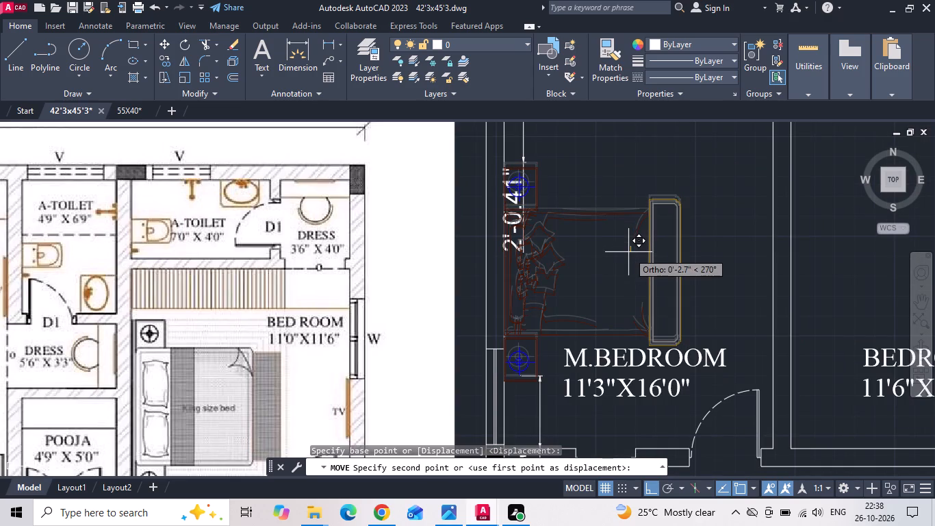
key("6")
type(".4")
key("Return")
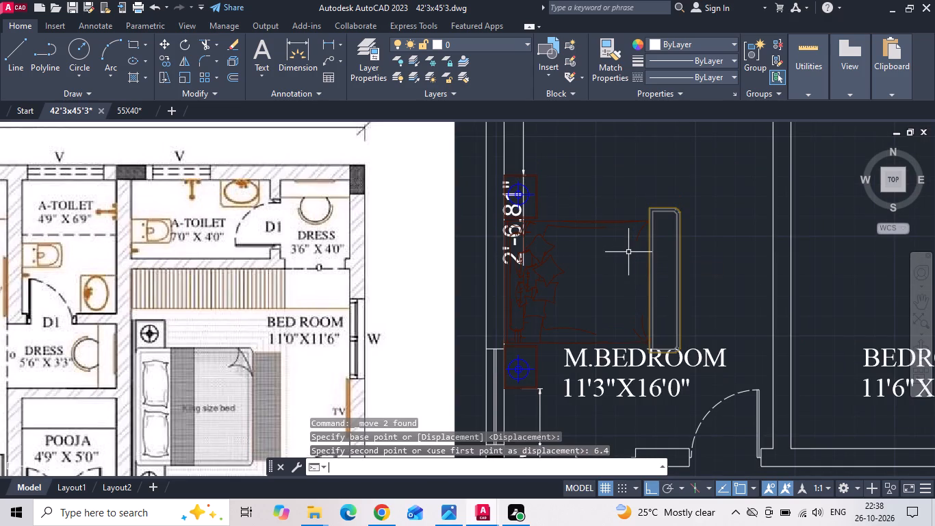
Erase the two linear dimensions above and below the M.BEDROOM bed set.
scroll(628, 253, "down", 2)
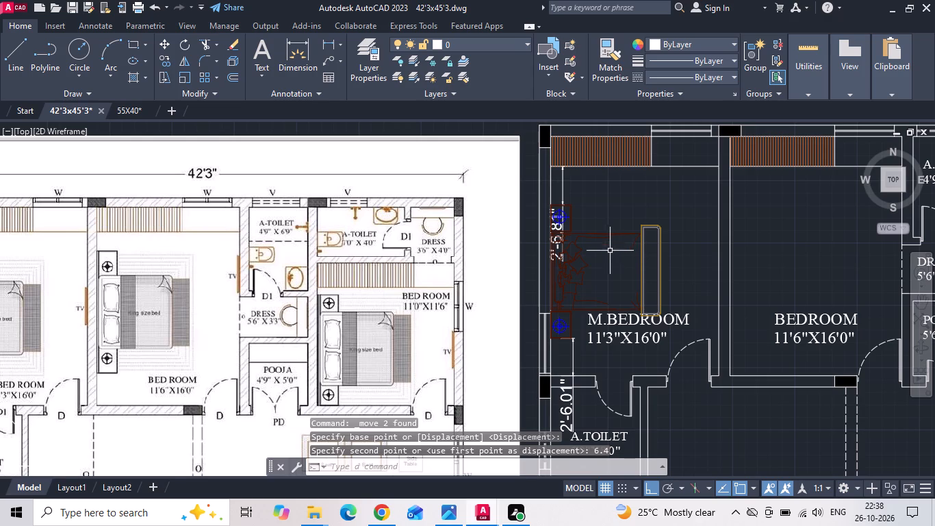
scroll(592, 249, "up", 1)
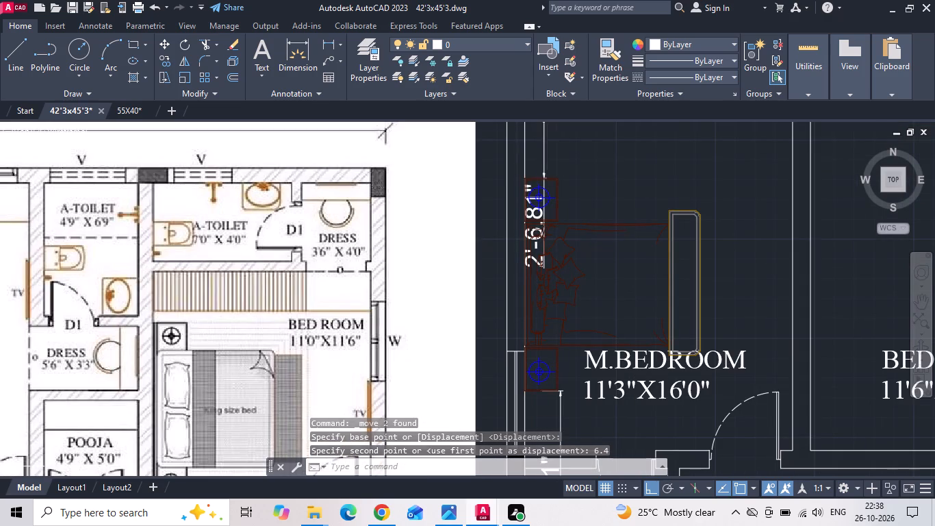
left_click(544, 140)
key("Delete")
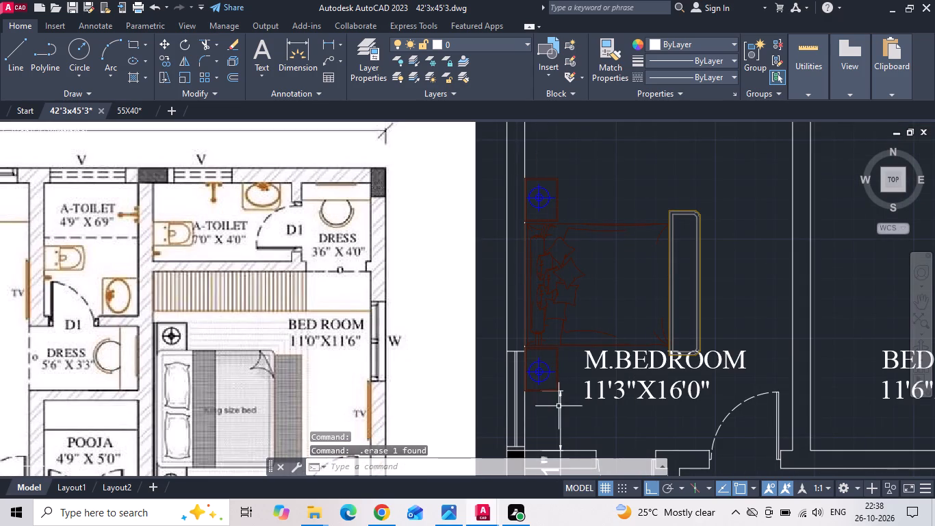
left_click(561, 412)
key("Delete")
Copy the M.BEDROOM 11'3"X16'0" label slightly lower, clear of the foot bench, and erase the original label.
scroll(539, 199, "up", 3)
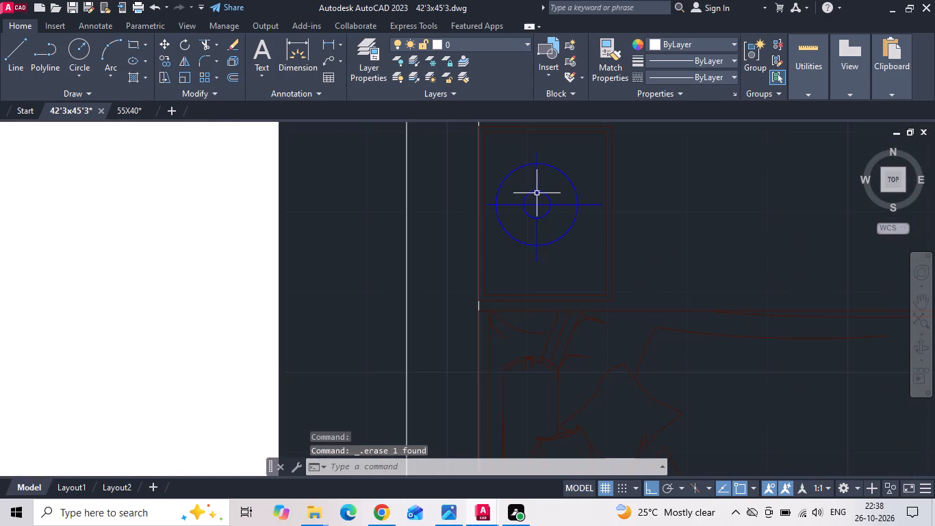
scroll(537, 193, "down", 3)
scroll(595, 209, "down", 1)
left_click(632, 307)
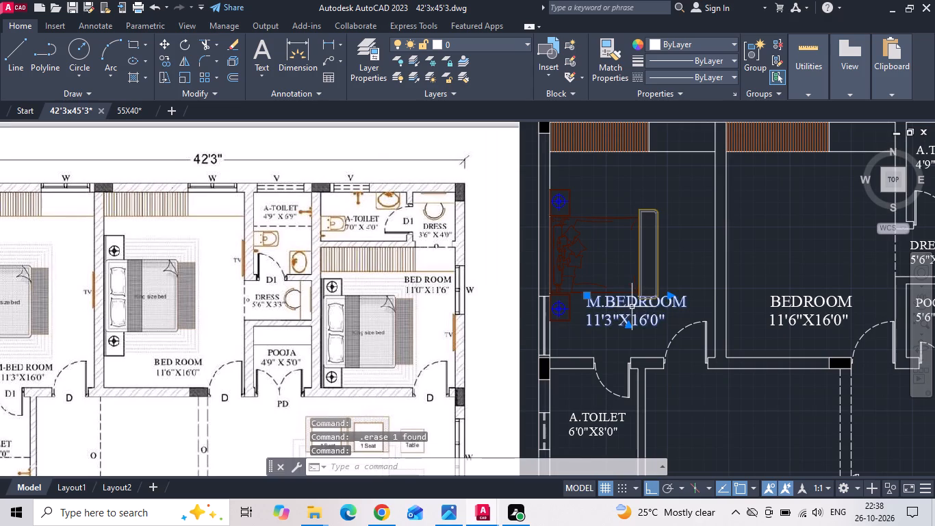
right_click(632, 308)
left_click(676, 256)
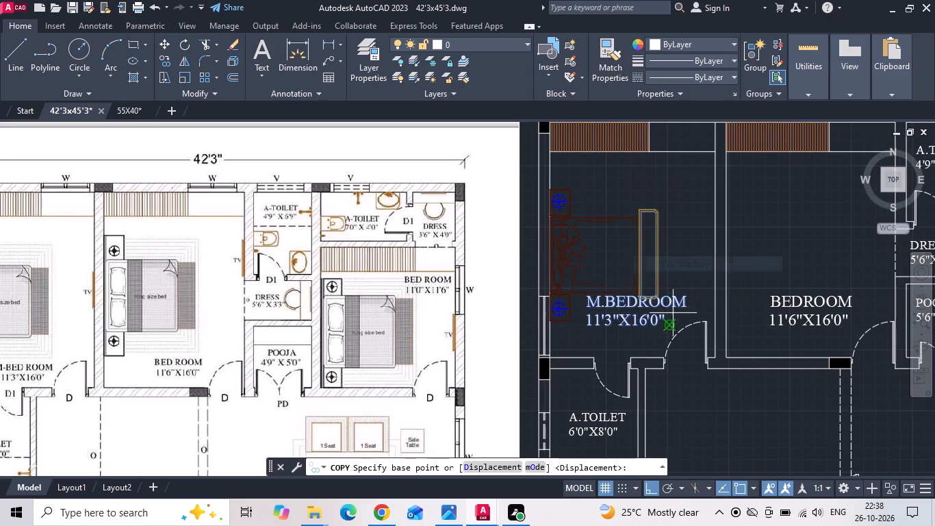
left_click(699, 409)
left_click(700, 418)
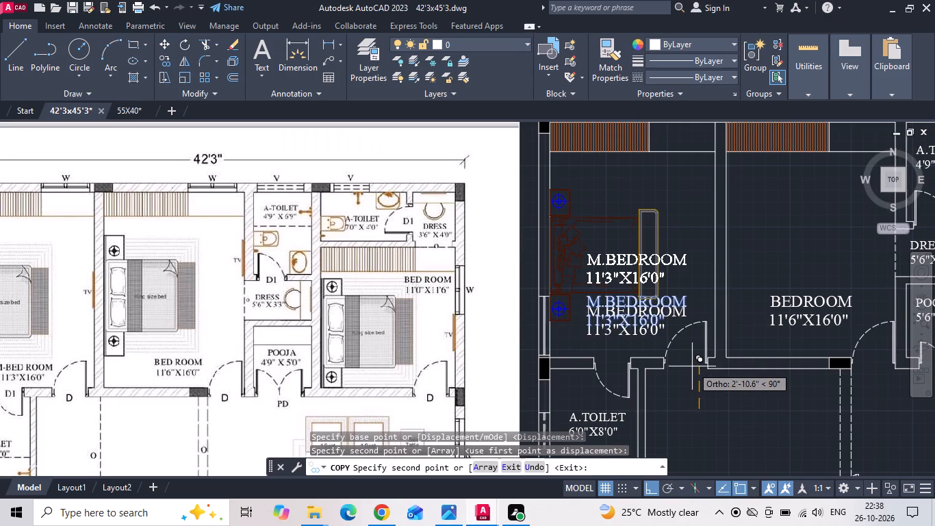
key("Escape")
left_click(682, 297)
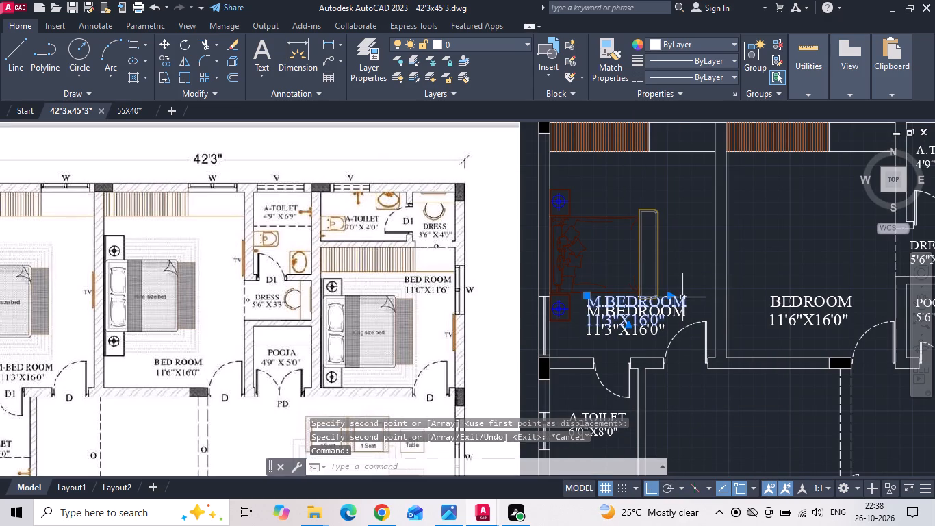
key("Delete")
Copy the M.BEDROOM bed set and foot bench straight across into the 11'6"X16'0" BEDROOM, against its shared wall with the M.BEDROOM.
left_click(663, 218)
left_click(624, 240)
right_click(624, 240)
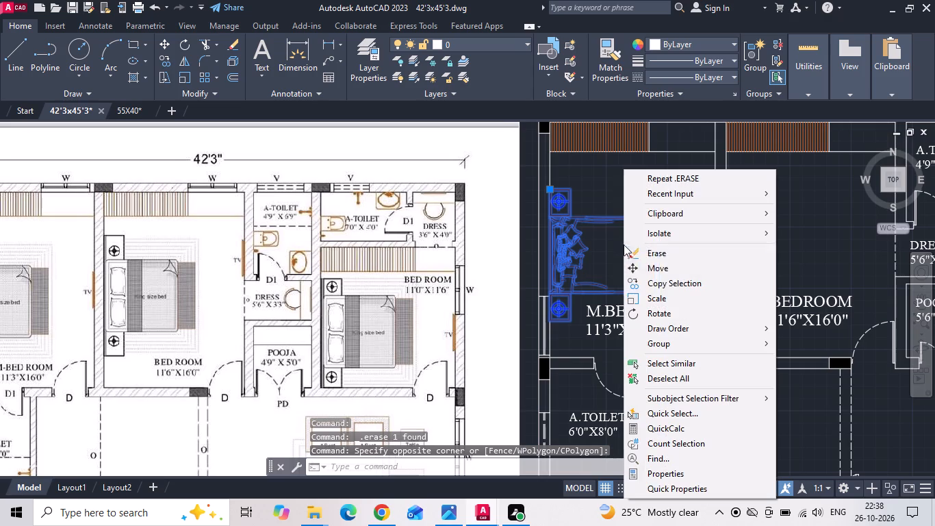
left_click(658, 285)
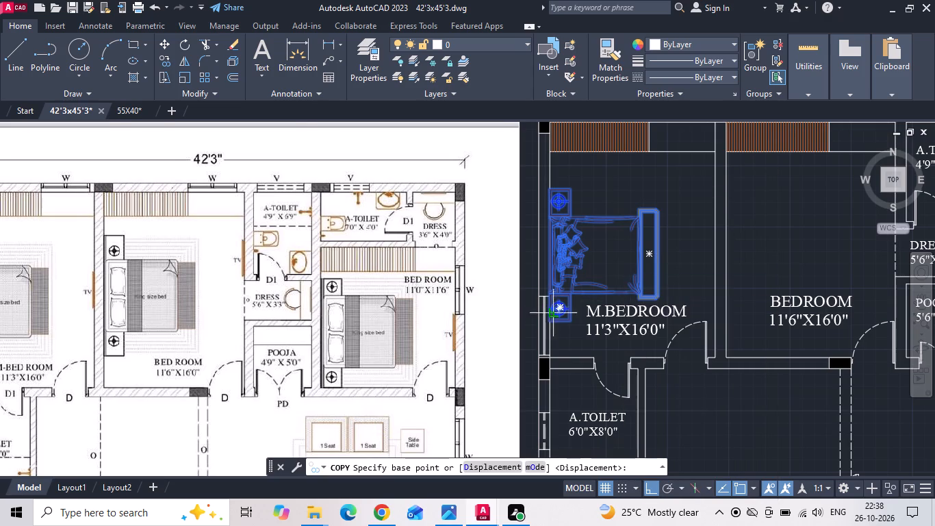
scroll(554, 345, "up", 3)
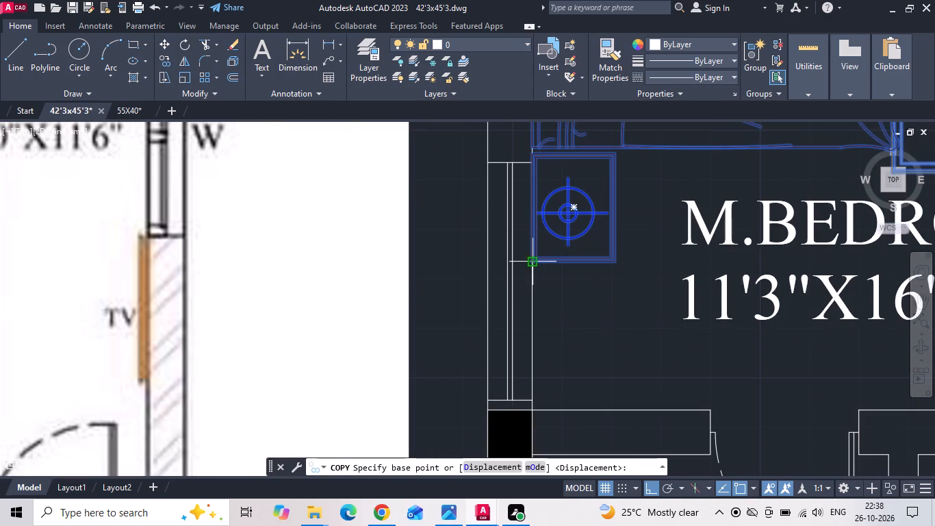
left_click(532, 262)
scroll(532, 262, "down", 2)
middle_click_drag(693, 260, 396, 260)
scroll(396, 260, "down", 1)
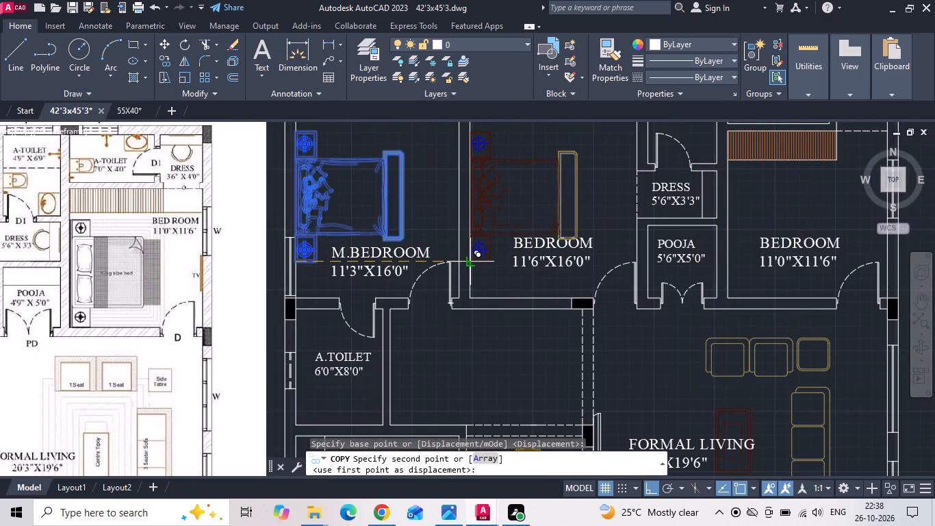
left_click(472, 258)
key("Escape")
Move the BEDROOM 11'6"X16'0" label slightly down, clear of the foot bench.
left_click(546, 255)
right_click(546, 255)
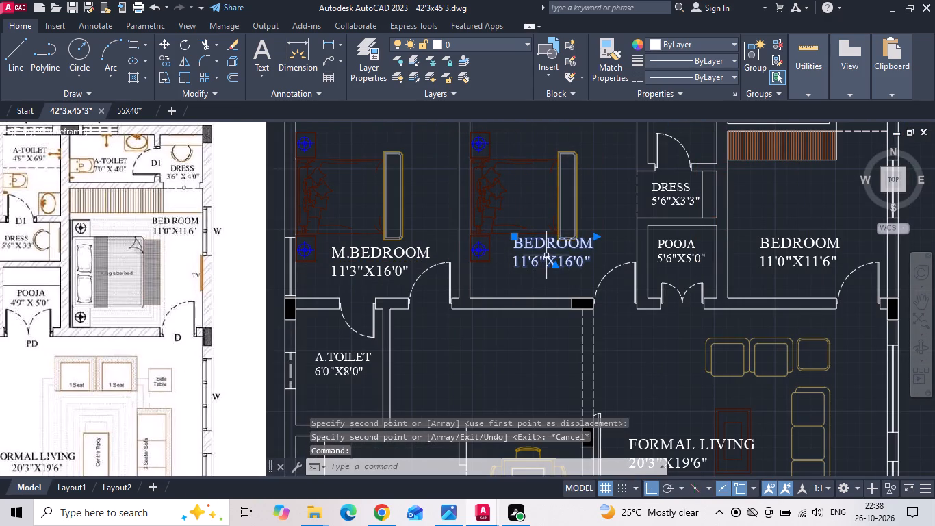
left_click(568, 254)
left_click(522, 350)
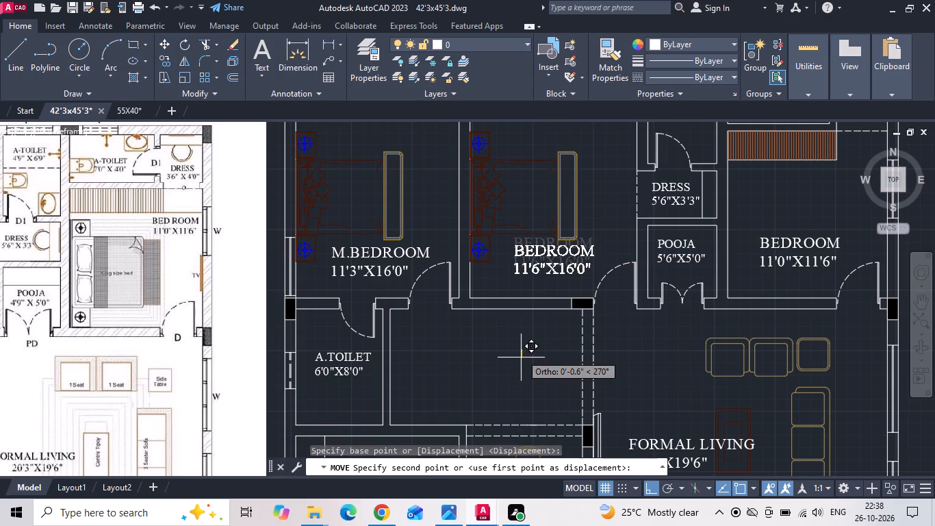
left_click(521, 358)
Copy the bed set and foot bench into the 11'0"X11'6" BEDROOM, with the lower side table at the room's inner corner beside the POOJA.
scroll(519, 362, "down", 1)
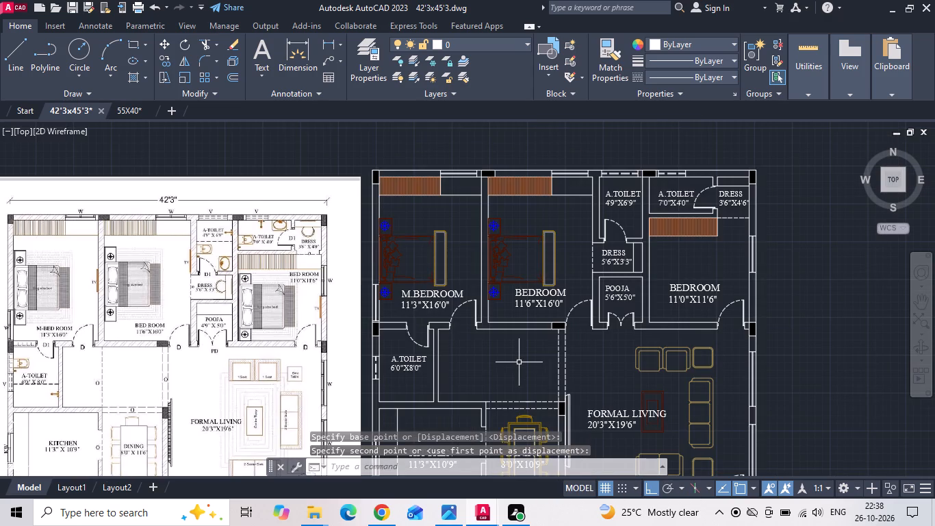
left_click(554, 226)
left_click(535, 245)
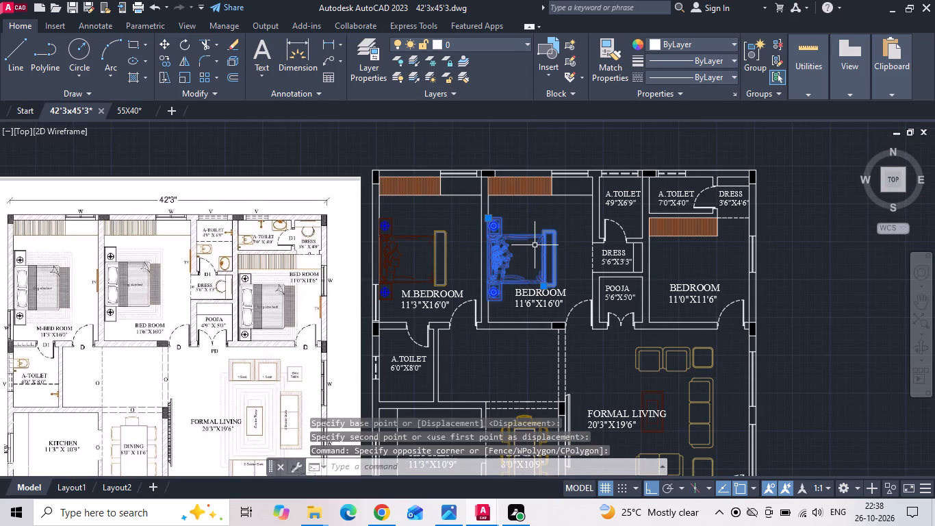
right_click(535, 245)
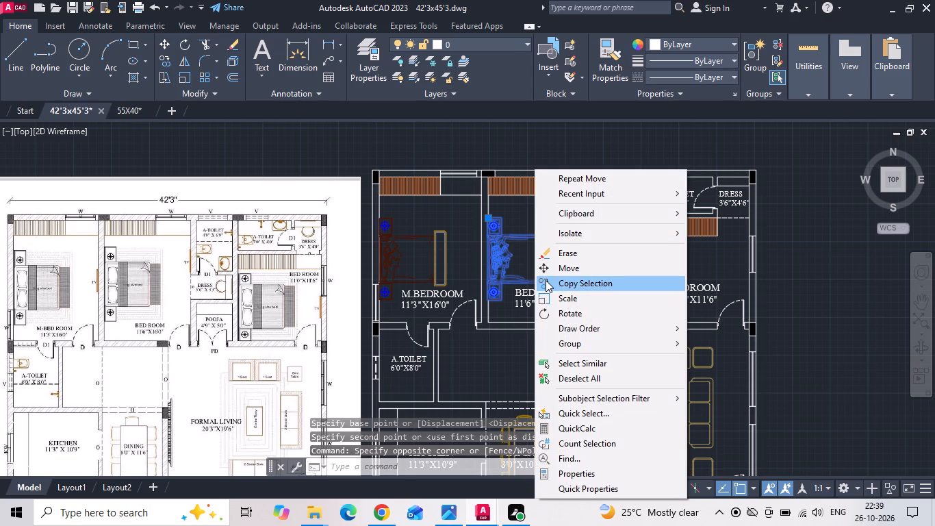
left_click(546, 280)
scroll(516, 321, "up", 3)
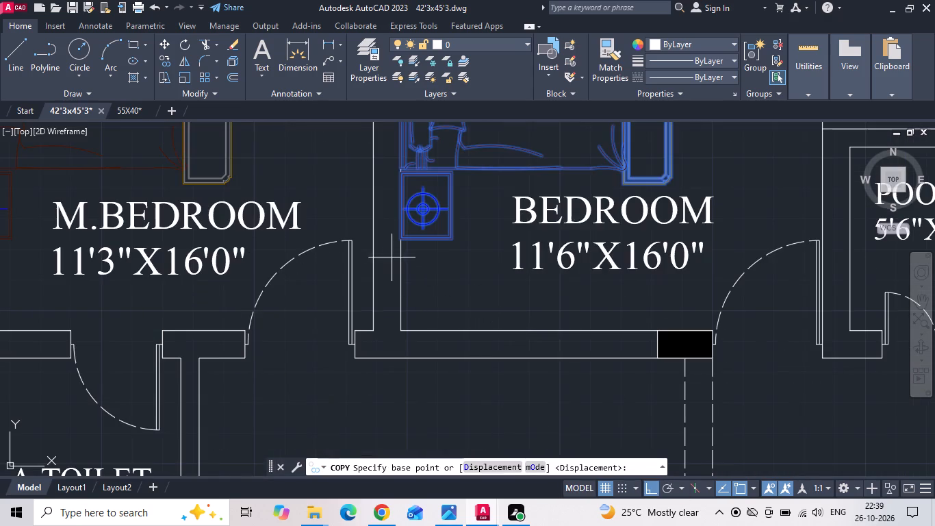
scroll(392, 258, "up", 2)
left_click(411, 212)
scroll(381, 229, "down", 2)
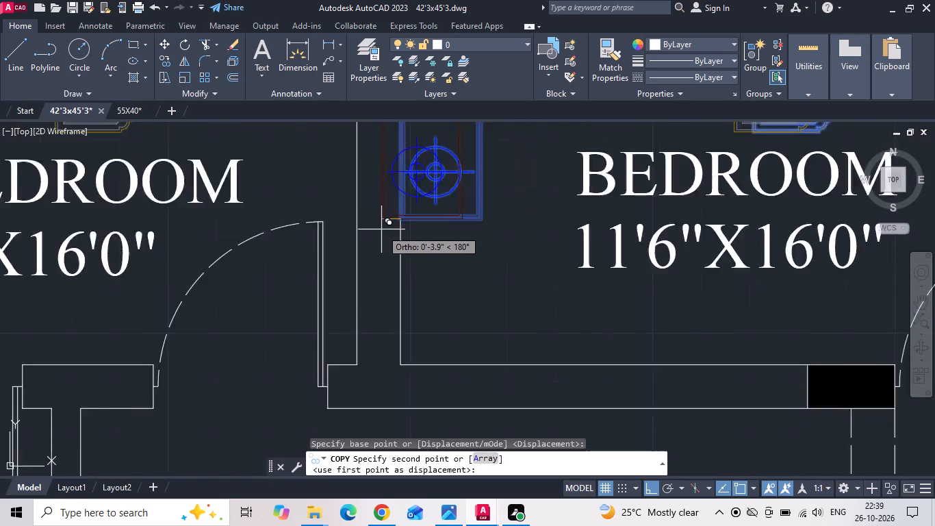
scroll(381, 229, "down", 2)
scroll(590, 231, "up", 1)
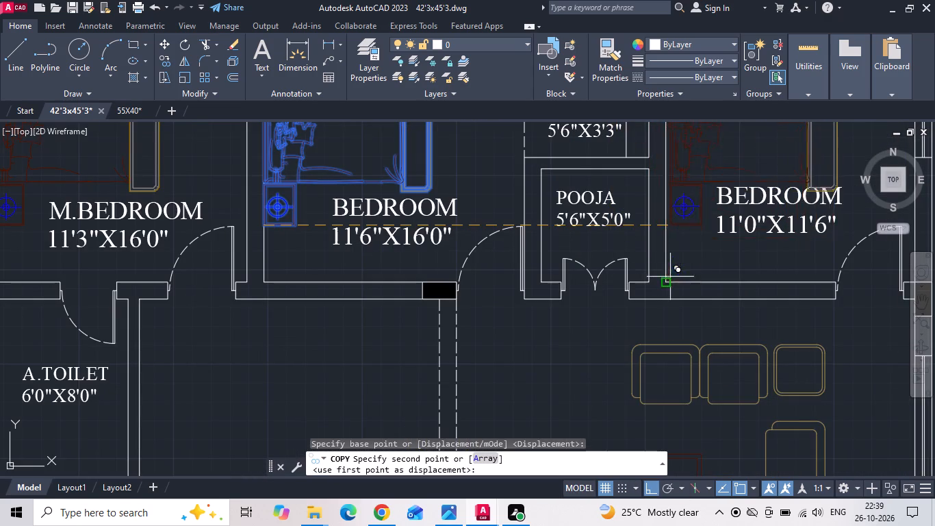
left_click(669, 281)
scroll(631, 297, "down", 2)
key("Escape")
Move the BEDROOM 11'0"X11'6" label up about 5'-2" to just below the wardrobe.
scroll(692, 262, "up", 2)
left_click(639, 260)
right_click(639, 260)
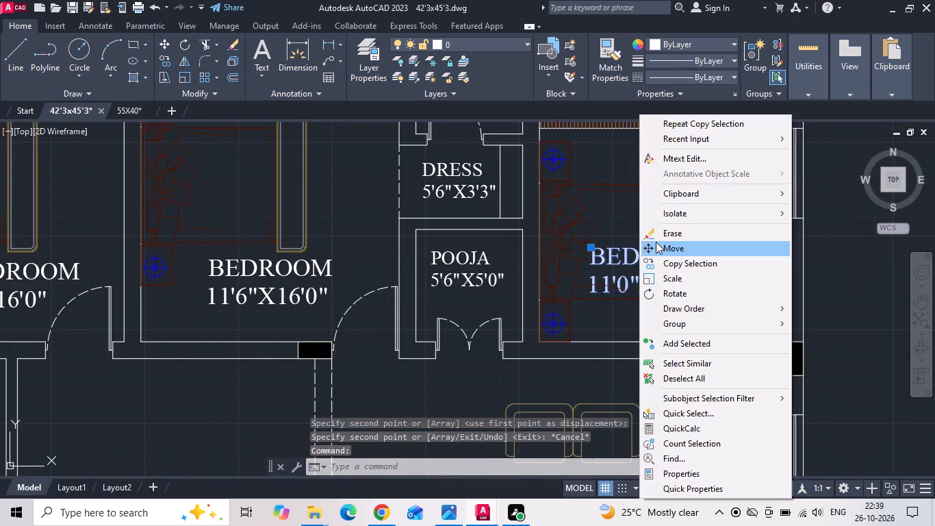
left_click(656, 242)
scroll(648, 280, "down", 1)
left_click_drag(648, 264, 649, 249)
scroll(647, 203, "up", 2)
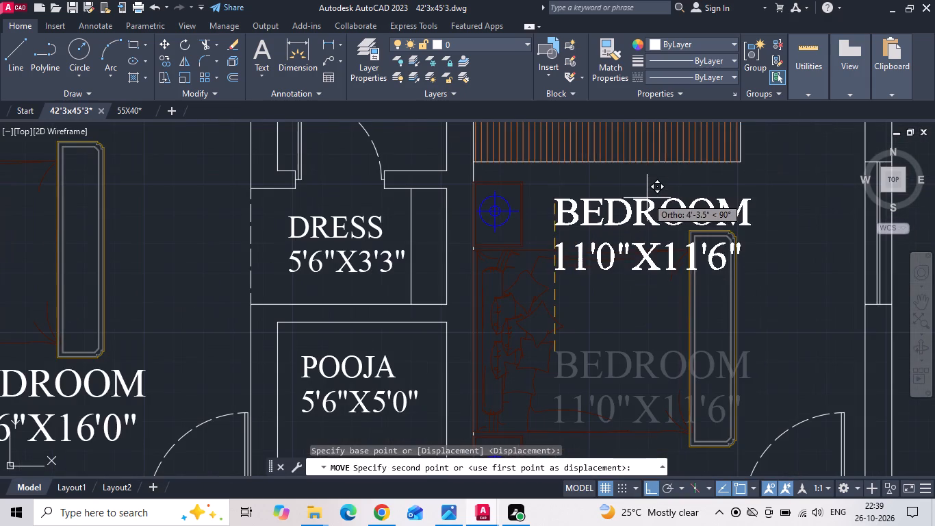
scroll(645, 168, "up", 2)
left_click(645, 166)
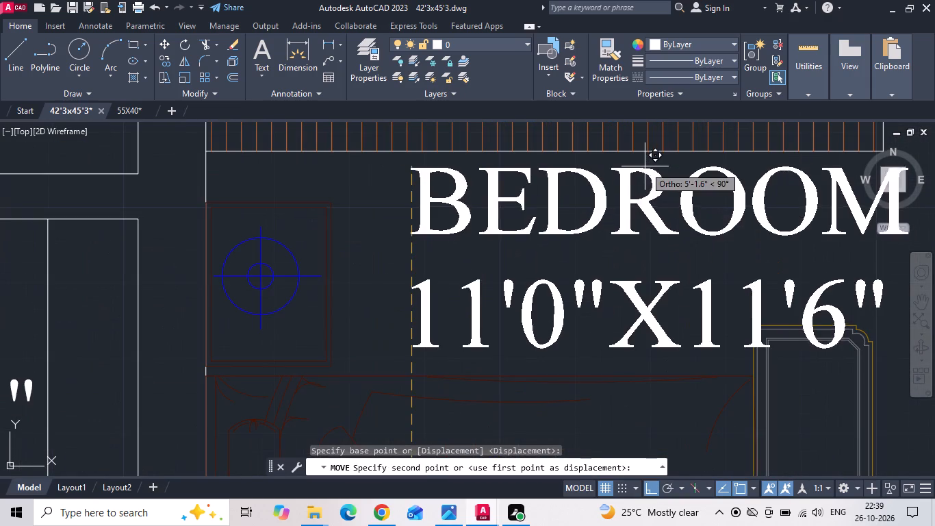
scroll(635, 185, "down", 3)
scroll(660, 265, "down", 1)
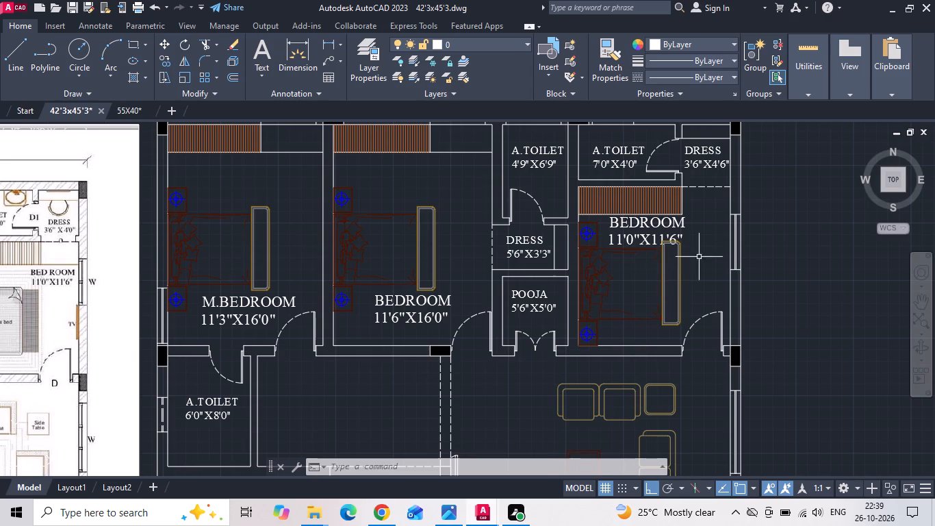
Move the BEDROOM 11'0"X11'6" label straight right by about 2'-5", toward the outer wall.
scroll(723, 251, "down", 1)
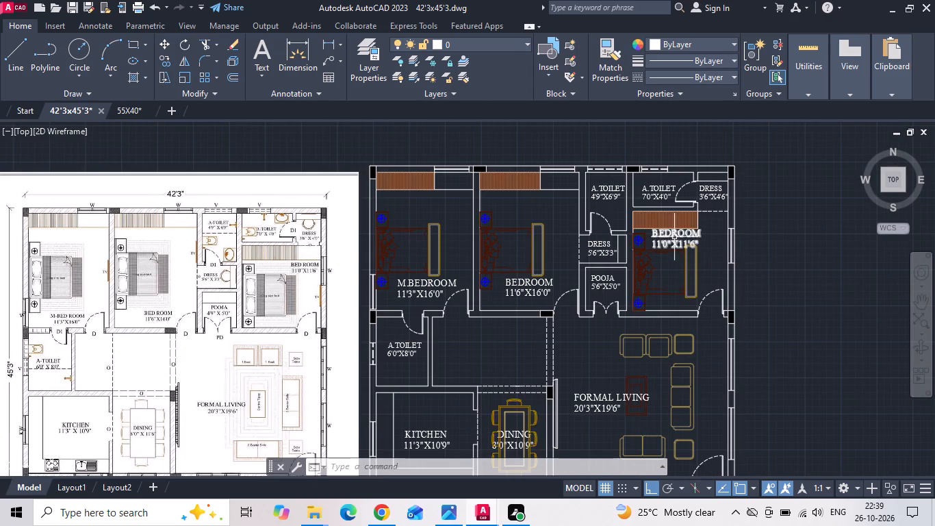
left_click(674, 237)
right_click(674, 237)
left_click(697, 253)
scroll(715, 250, "up", 1)
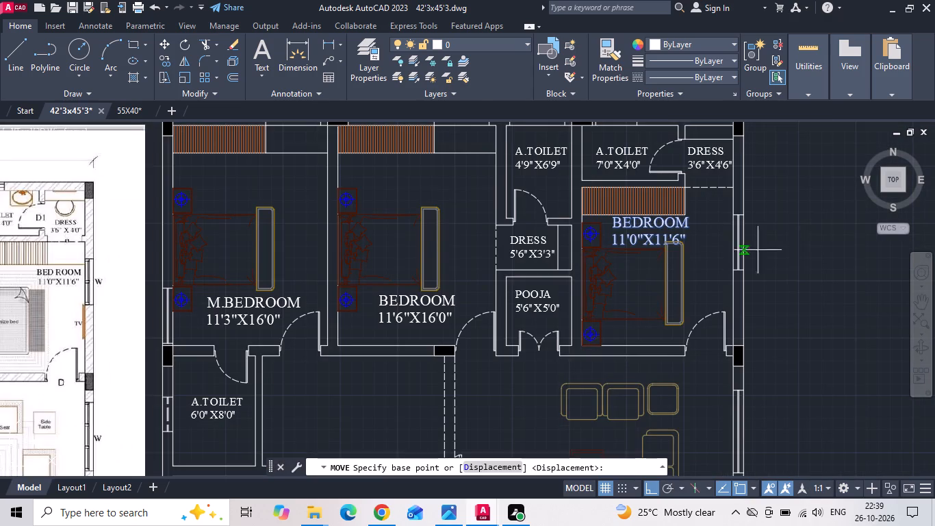
middle_click_drag(797, 250, 691, 250)
left_click(769, 262)
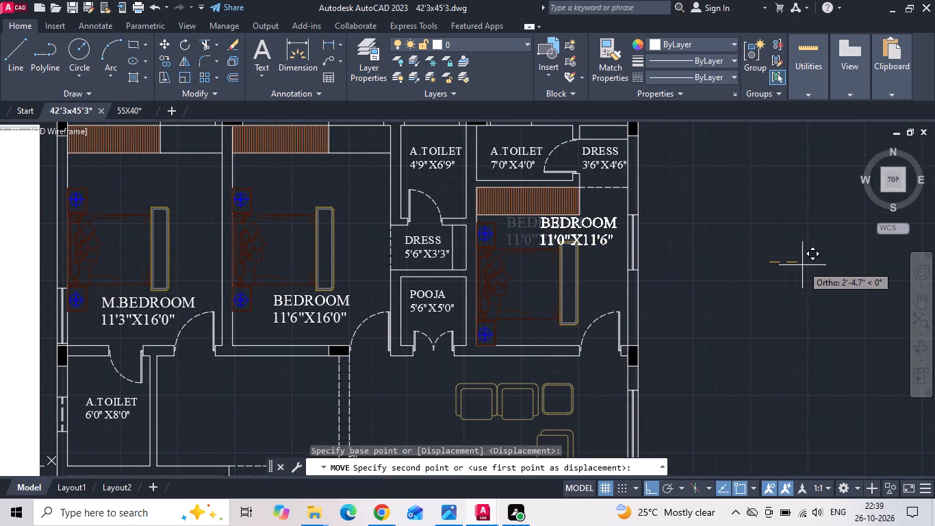
left_click(804, 266)
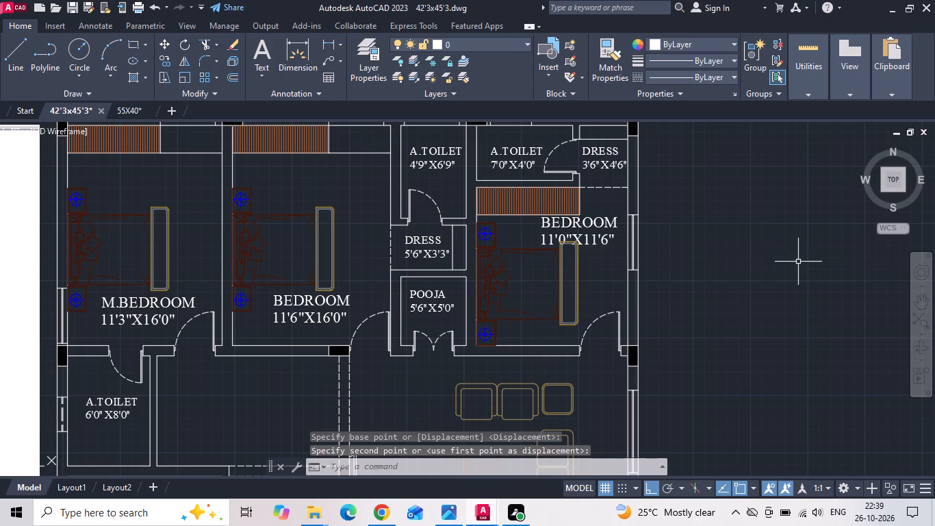
Copy the sink and stove from the GROUND FLOOR PLAN kitchen into the 11'3"X10'9" KITCHEN of the new plan.
scroll(797, 262, "down", 1)
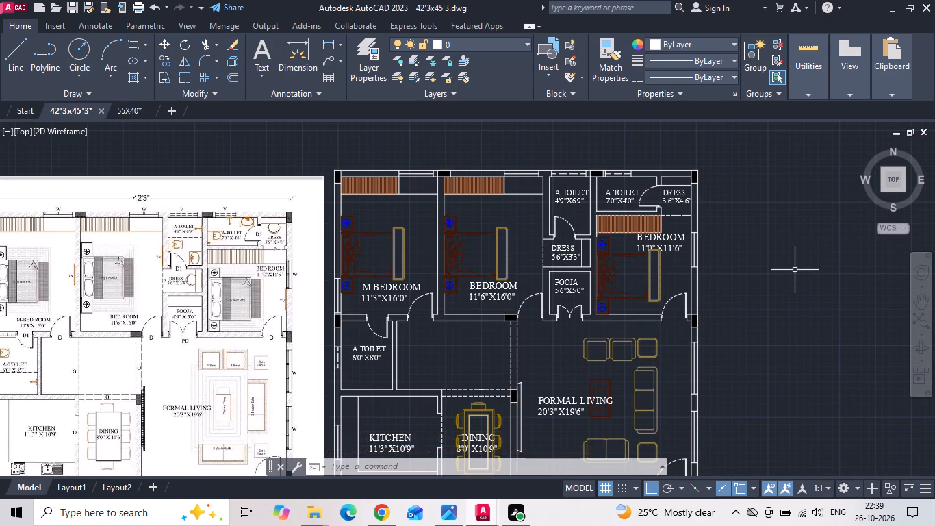
scroll(795, 270, "down", 1)
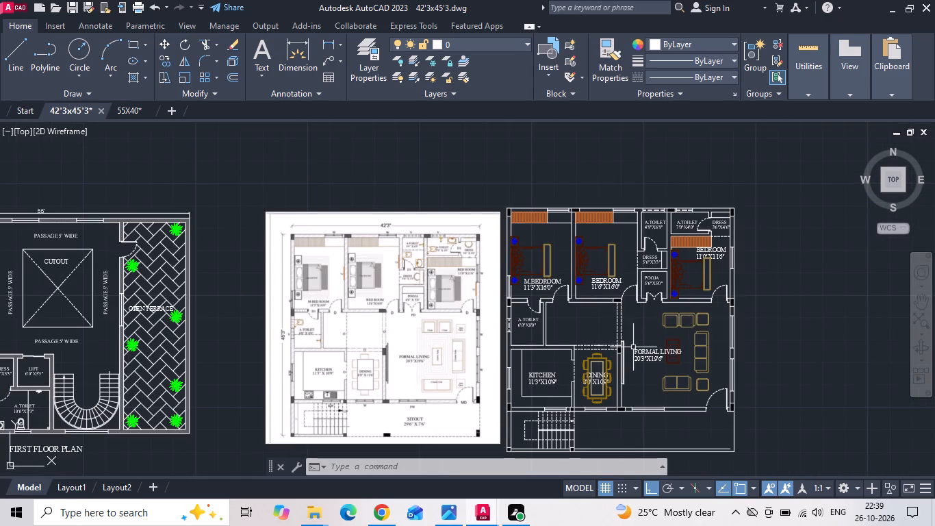
scroll(619, 386, "up", 1)
middle_click_drag(534, 386, 706, 334)
scroll(745, 321, "down", 2)
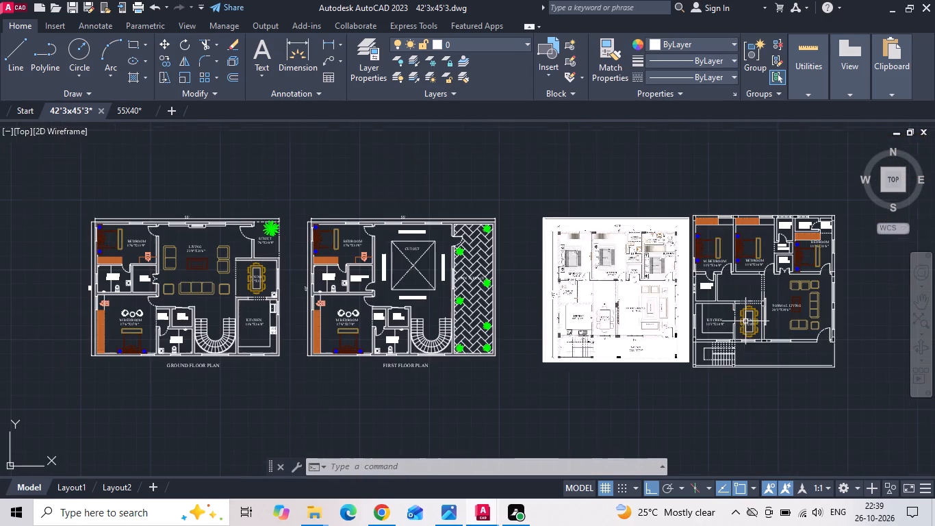
scroll(145, 355, "up", 2)
middle_click_drag(138, 320, 138, 349)
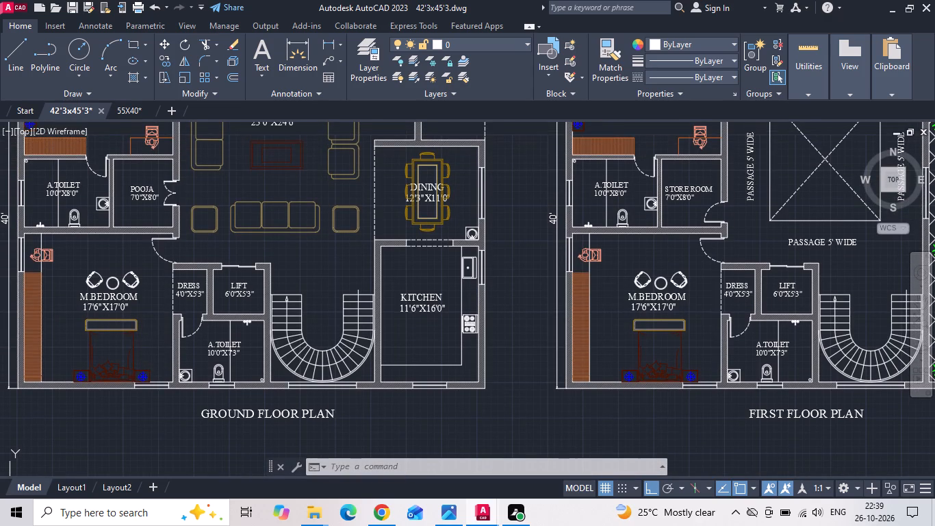
left_click(463, 277)
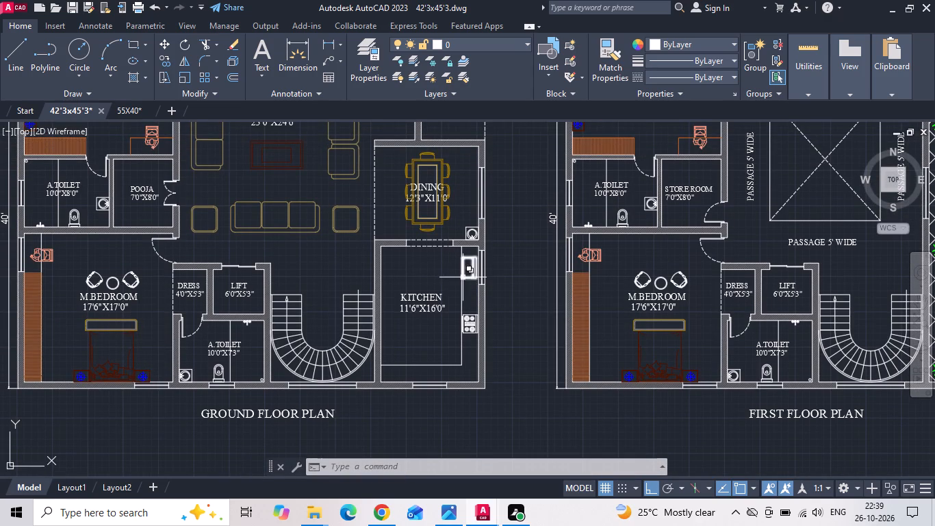
left_click(471, 322)
right_click(471, 322)
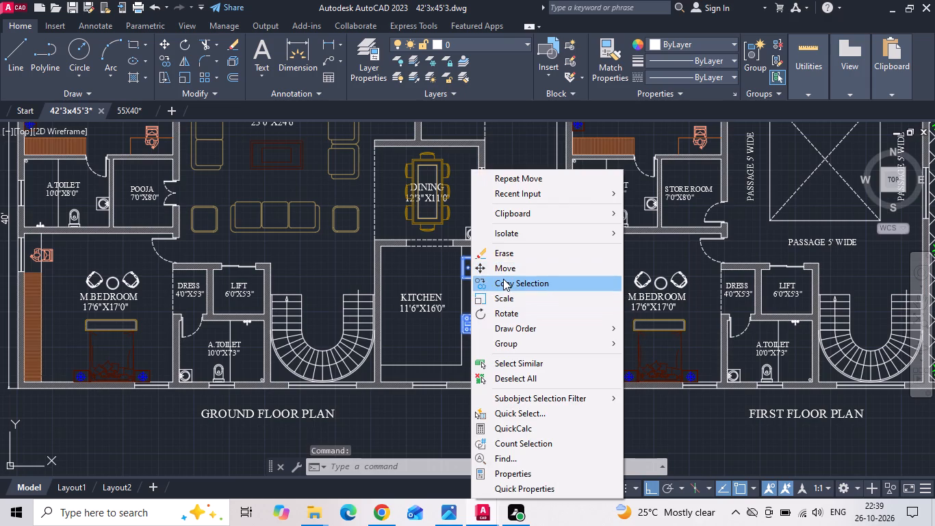
left_click(503, 279)
scroll(439, 277, "down", 1)
left_click_drag(439, 277, 454, 279)
middle_click_drag(629, 291, 379, 285)
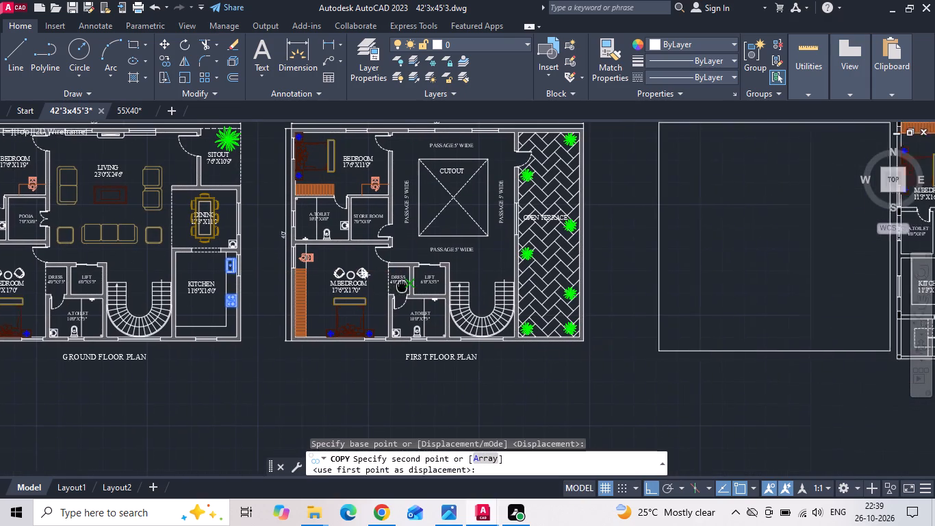
middle_click_drag(676, 299, 339, 288)
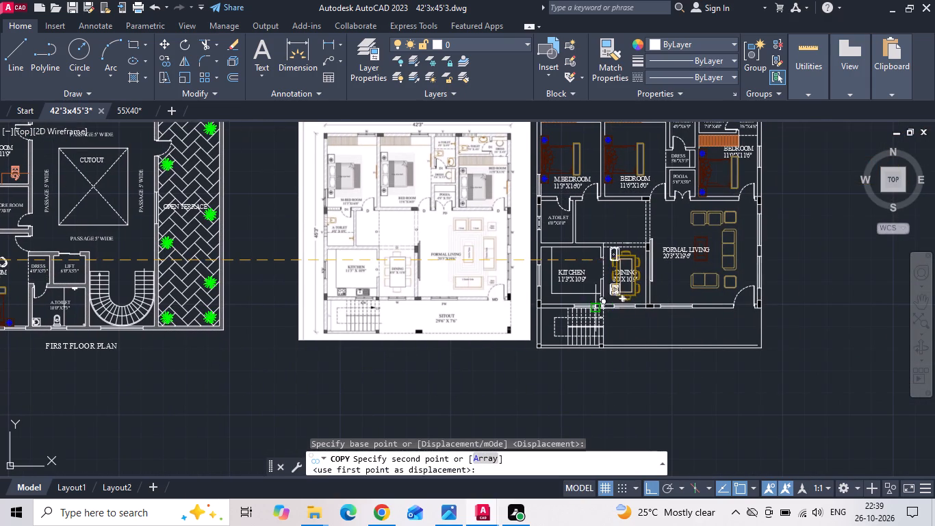
scroll(581, 279, "up", 2)
left_click(537, 238)
key("Escape")
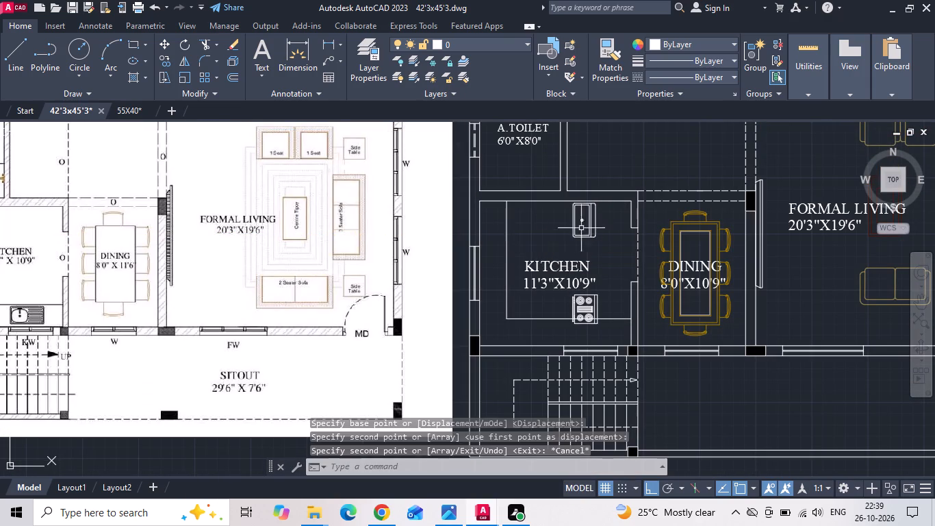
Rotate the copied sink and stove together by 270° about the sink's lower corner.
left_click(590, 219)
left_click(580, 299)
right_click(580, 299)
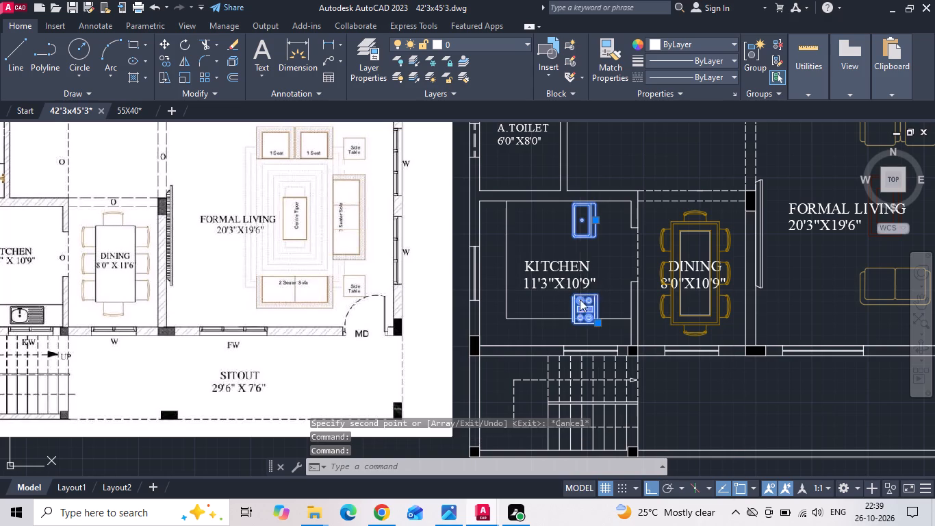
left_click(598, 316)
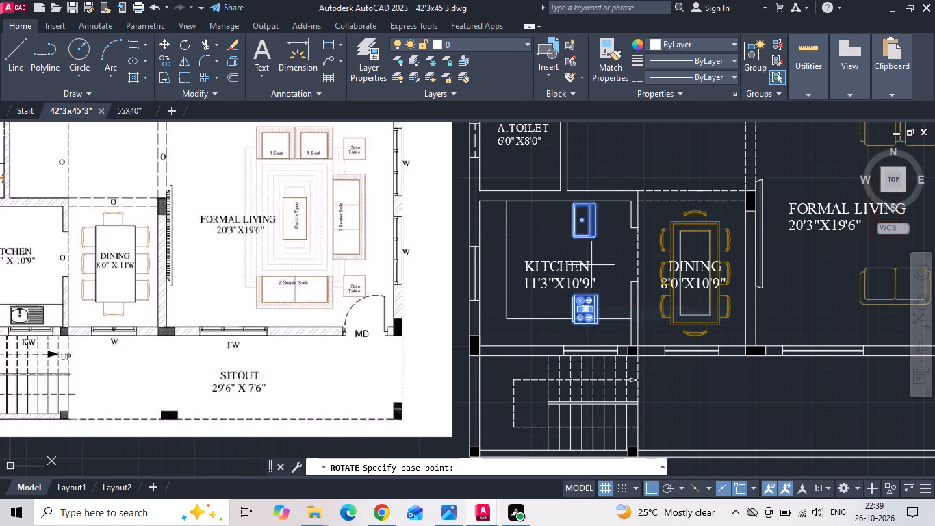
left_click(593, 232)
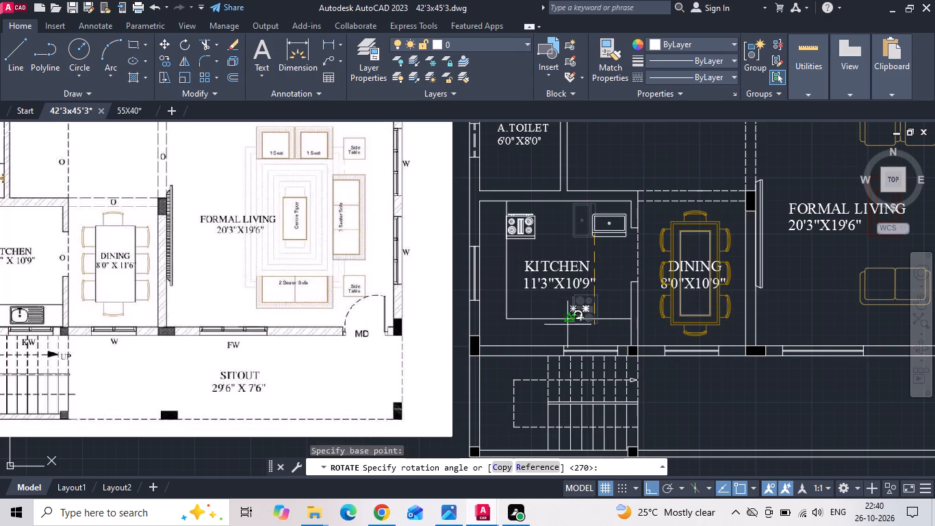
left_click(564, 338)
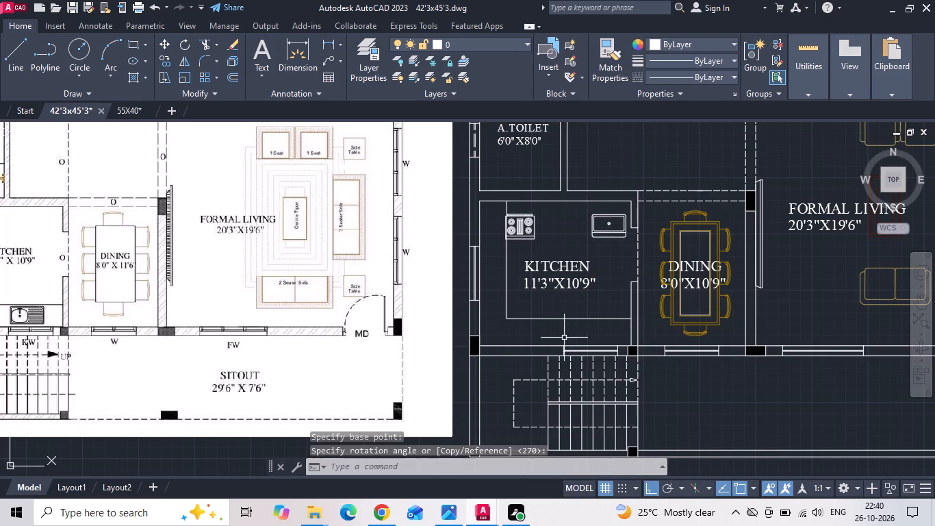
Move the sink straight down onto the lower kitchen counter, with its back against the wall at the window.
left_click(595, 227)
right_click(595, 227)
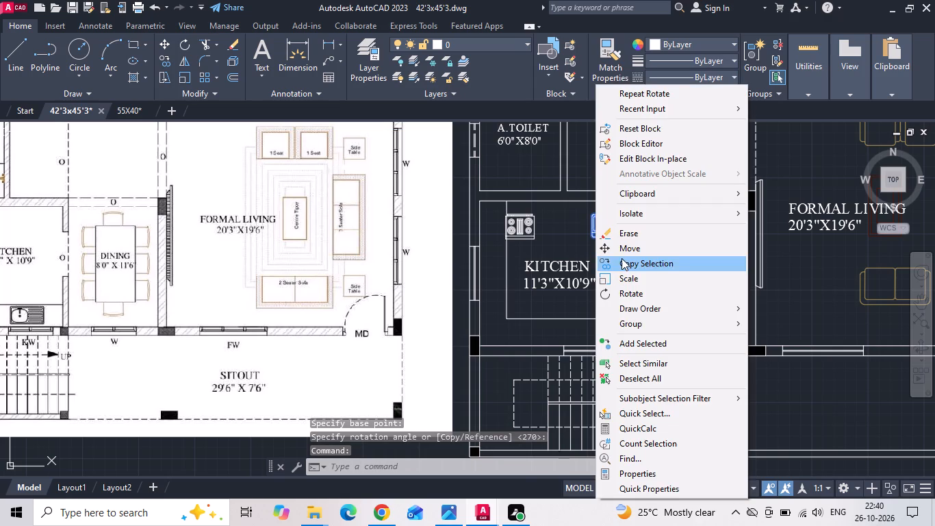
left_click(622, 253)
scroll(604, 247, "up", 1)
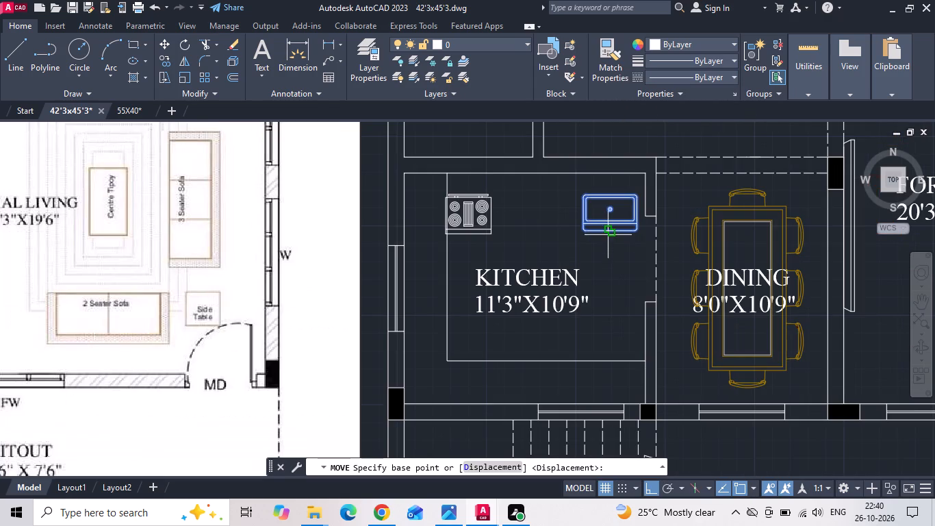
left_click(611, 233)
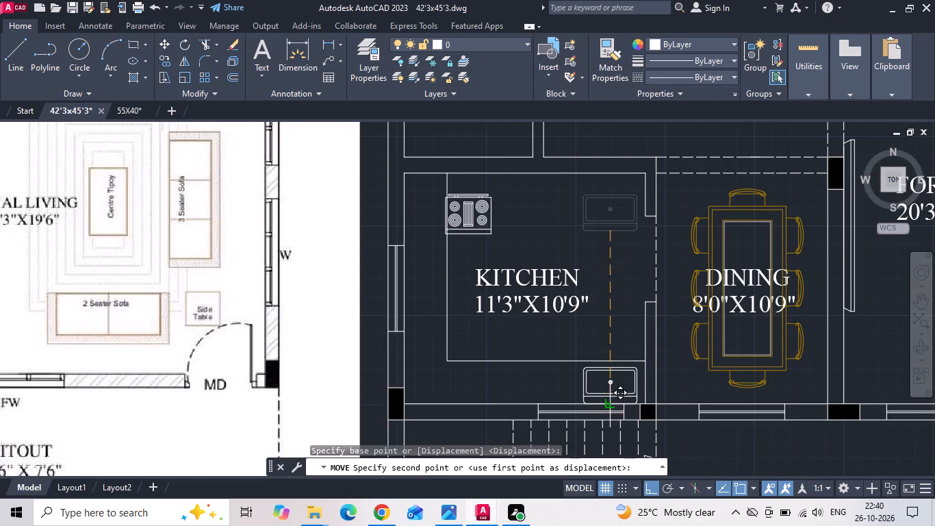
left_click(611, 401)
key("Escape")
Move the stove straight down about 7'-10" onto the lower kitchen counter.
left_click(476, 218)
right_click(476, 218)
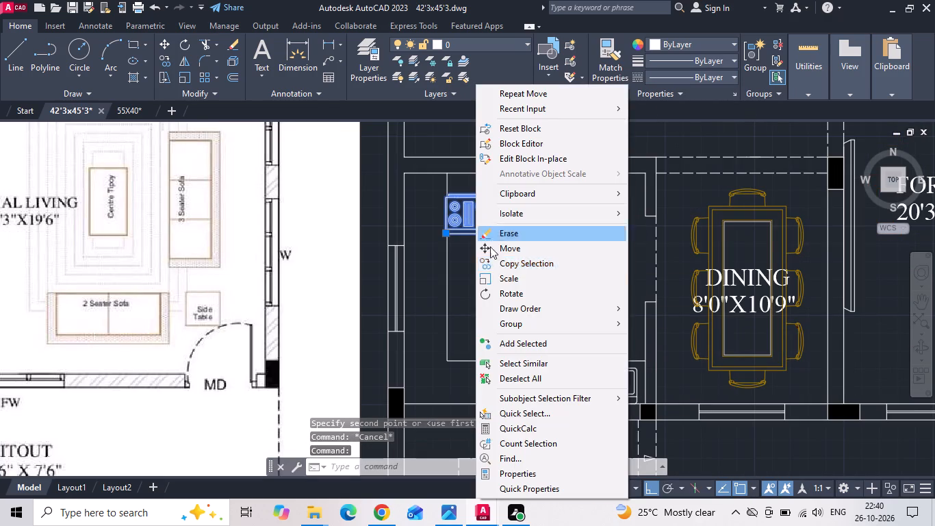
left_click(507, 247)
scroll(509, 245, "down", 1)
left_click(507, 230)
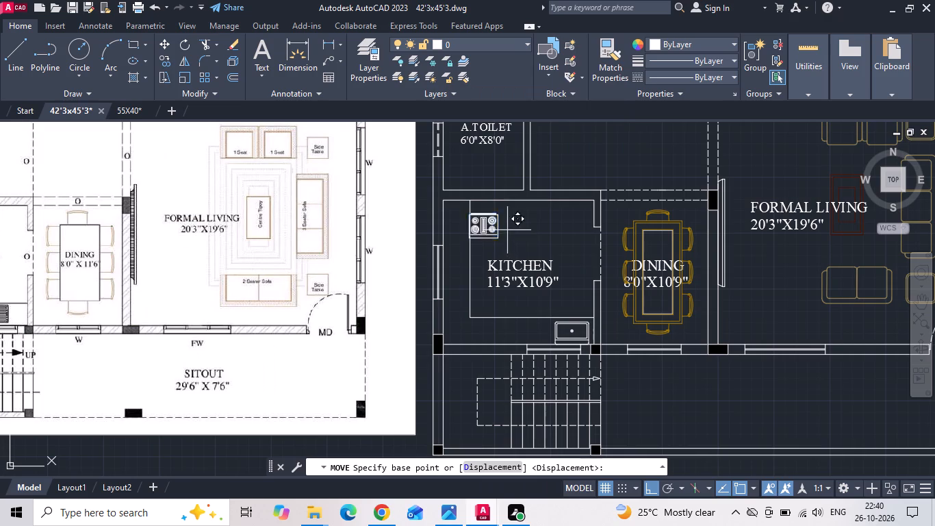
scroll(502, 275, "down", 1)
scroll(495, 308, "up", 5)
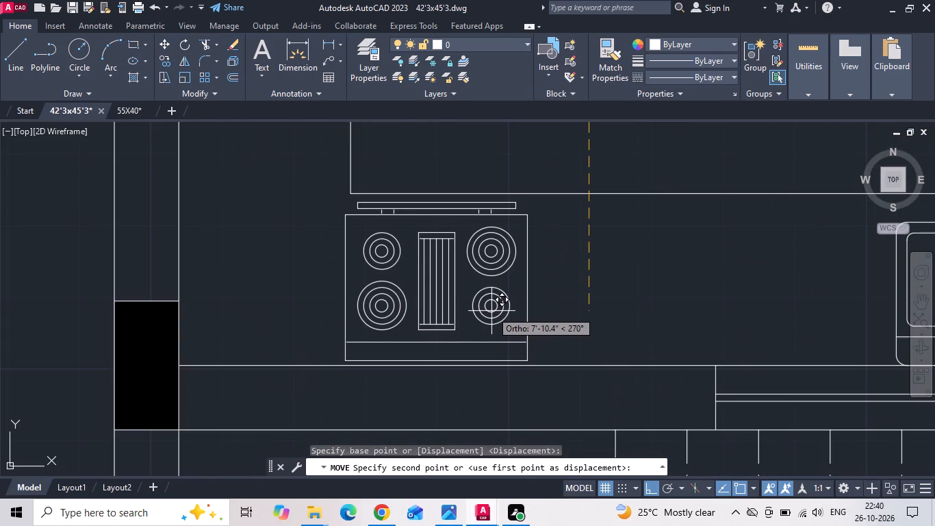
left_click(491, 311)
key("Escape")
Move the stove horizontally along the lower counter toward the sink, clear of the counter's inner corner.
left_click_drag(538, 277, 474, 281)
left_click(346, 285)
right_click(343, 286)
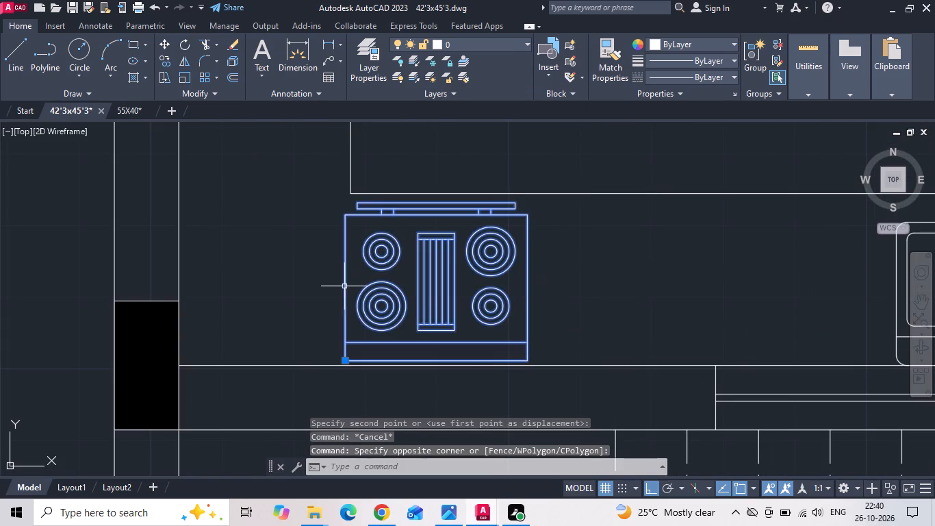
left_click(391, 247)
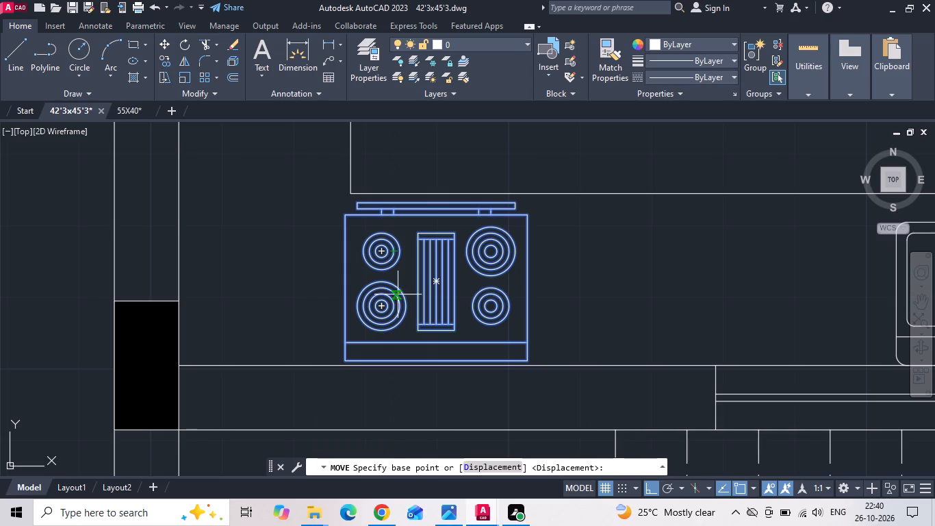
left_click(543, 300)
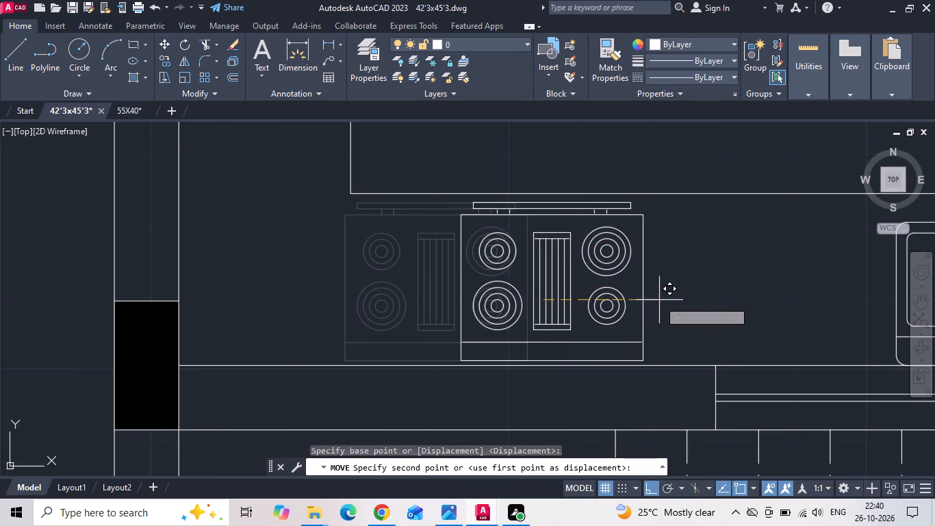
left_click(679, 299)
key("Escape")
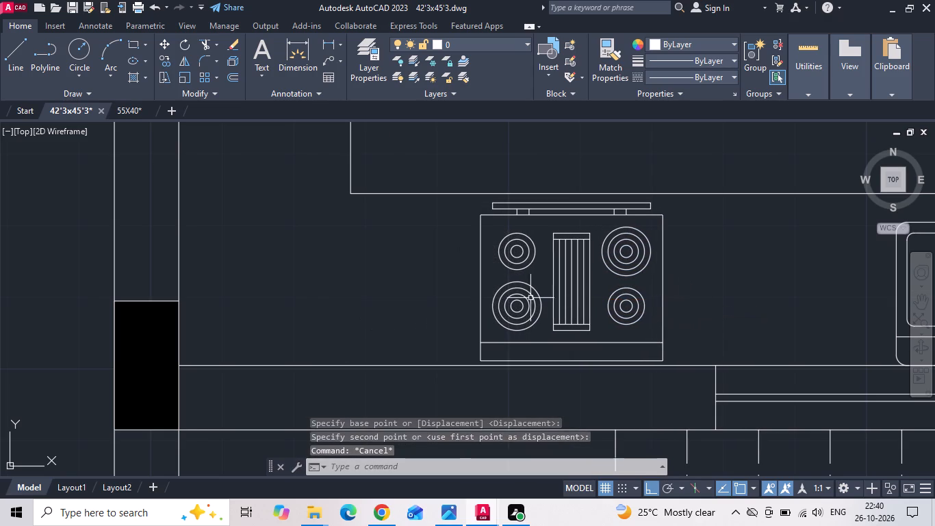
Move the sink up about 2" so it sits clear of the wall within the counter depth.
scroll(509, 299, "down", 2)
scroll(585, 327, "down", 2)
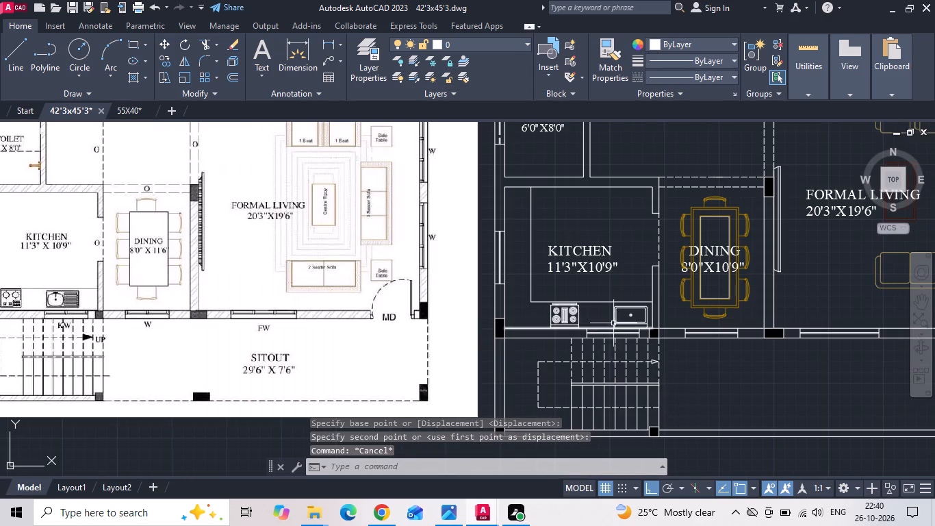
scroll(635, 318, "up", 3)
left_click(627, 307)
left_click(547, 306)
right_click(547, 306)
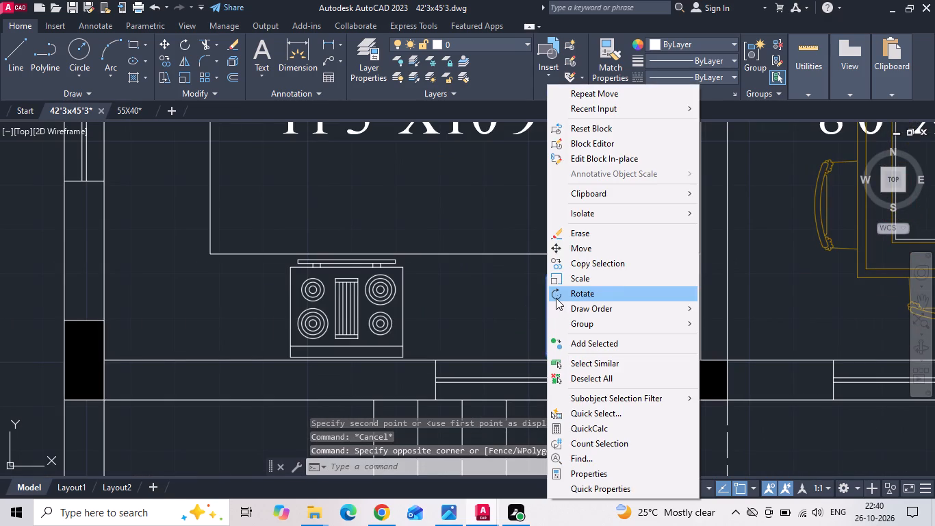
left_click(573, 253)
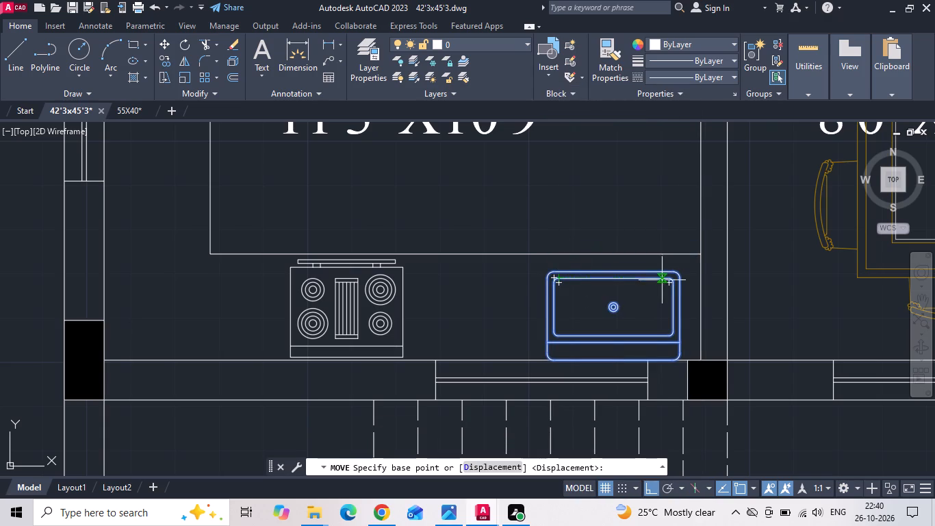
left_click(637, 192)
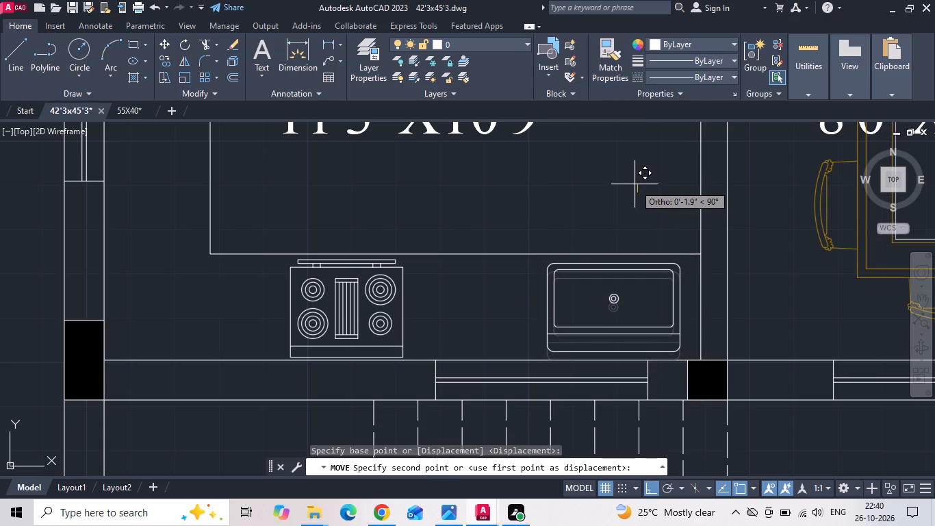
left_click(635, 184)
Move the sink about 5" left along the counter, toward the stove.
left_click(586, 281)
left_click(539, 288)
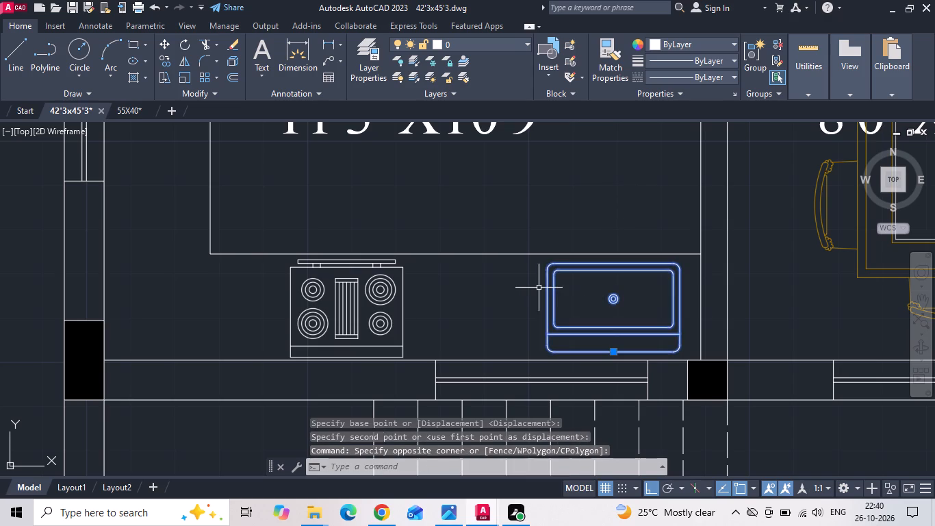
right_click(536, 285)
left_click(559, 250)
left_click(591, 211)
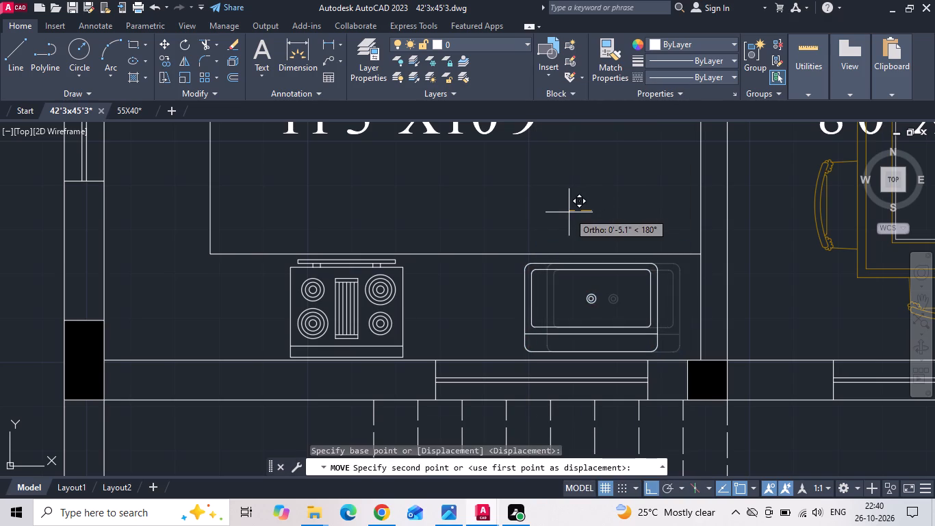
left_click(569, 212)
Save the drawing.
key("ctrl+s")
key("ctrl+s")
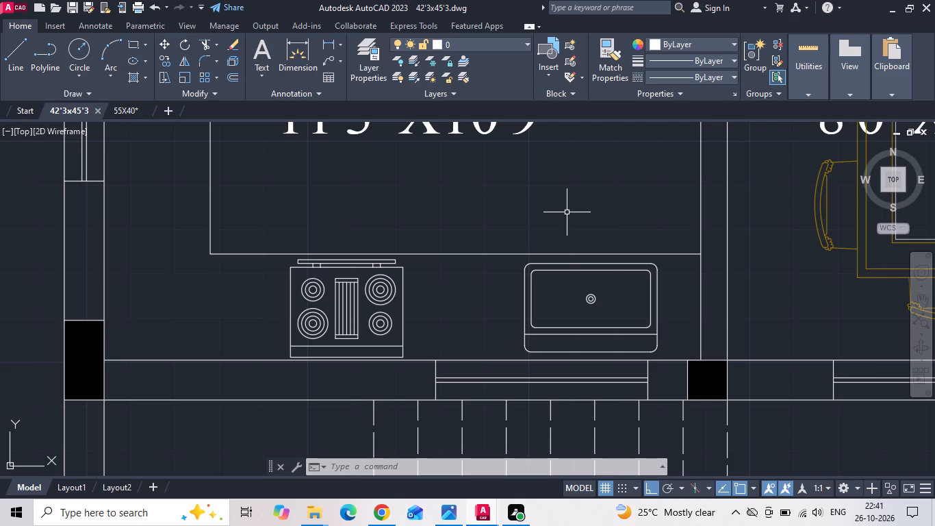
key("ctrl+s")
key("ctrl+s")
Compare the redrawn floor plan with the reference image, examining the kitchen, stair, dining, living and sitout areas.
scroll(567, 212, "down", 1)
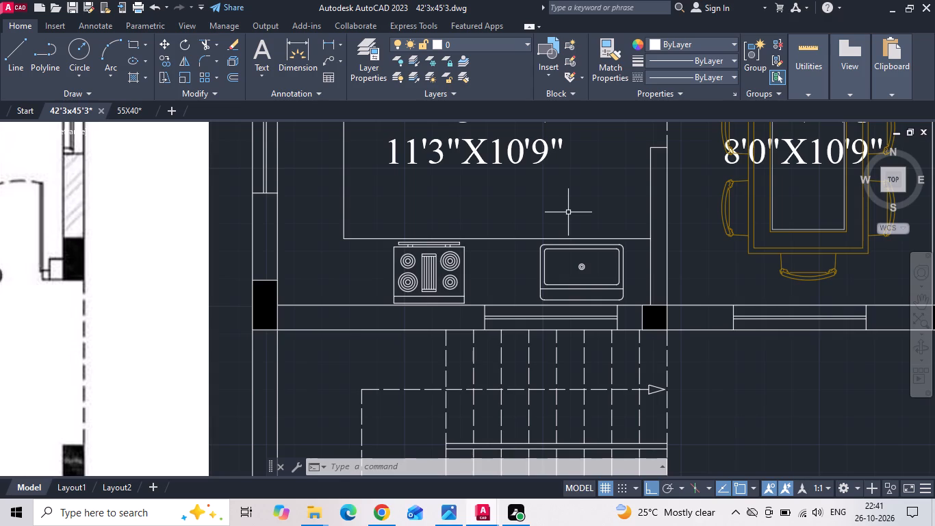
scroll(568, 212, "down", 1)
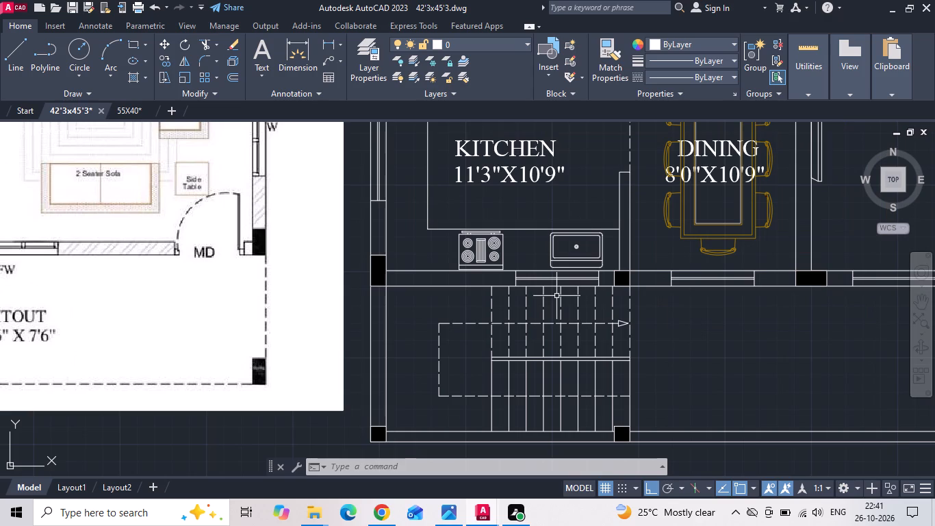
scroll(555, 296, "down", 1)
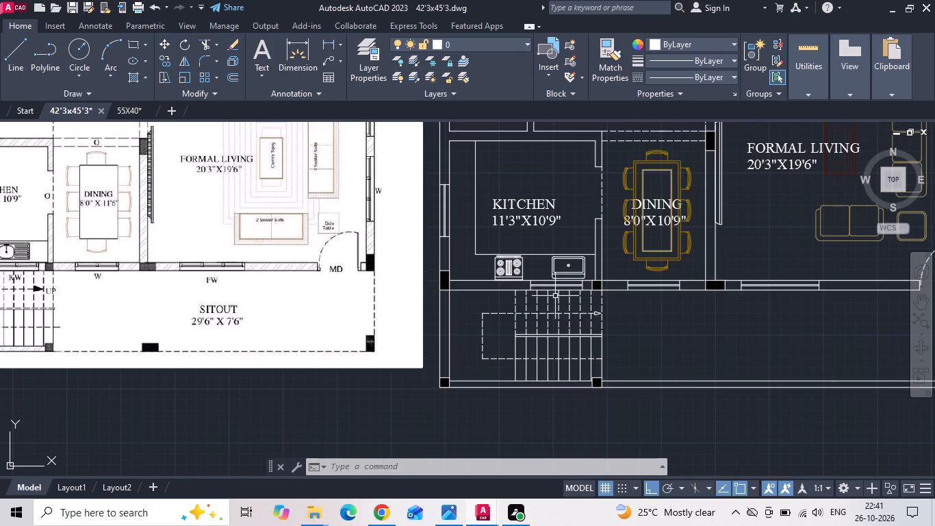
scroll(555, 296, "down", 1)
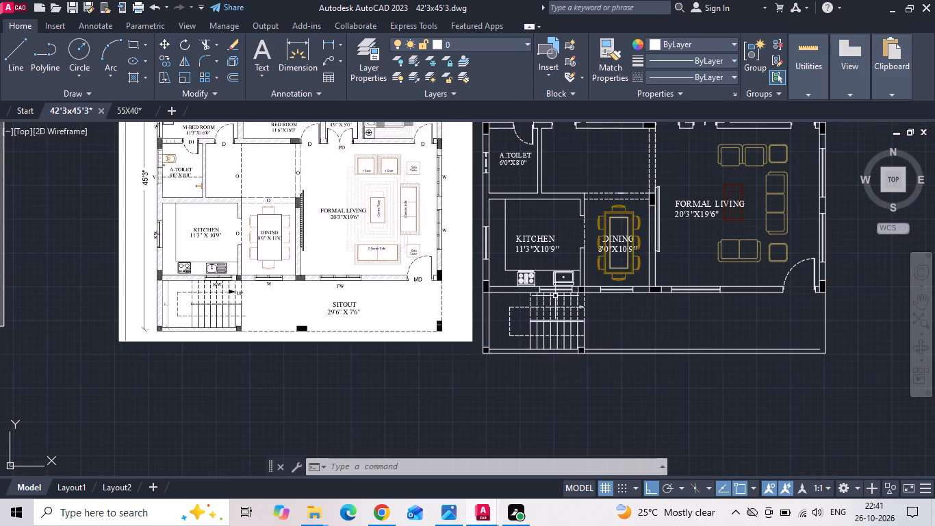
middle_click_drag(604, 243, 600, 268)
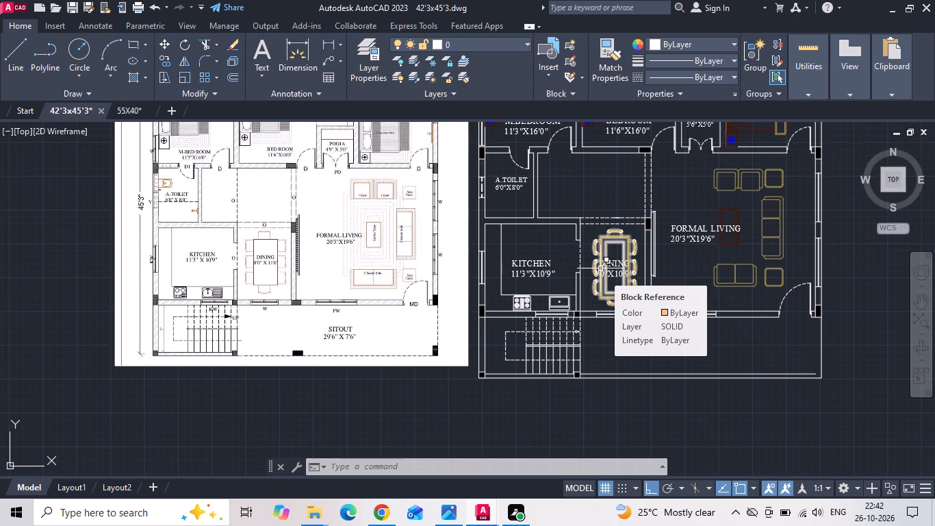
scroll(600, 268, "down", 1)
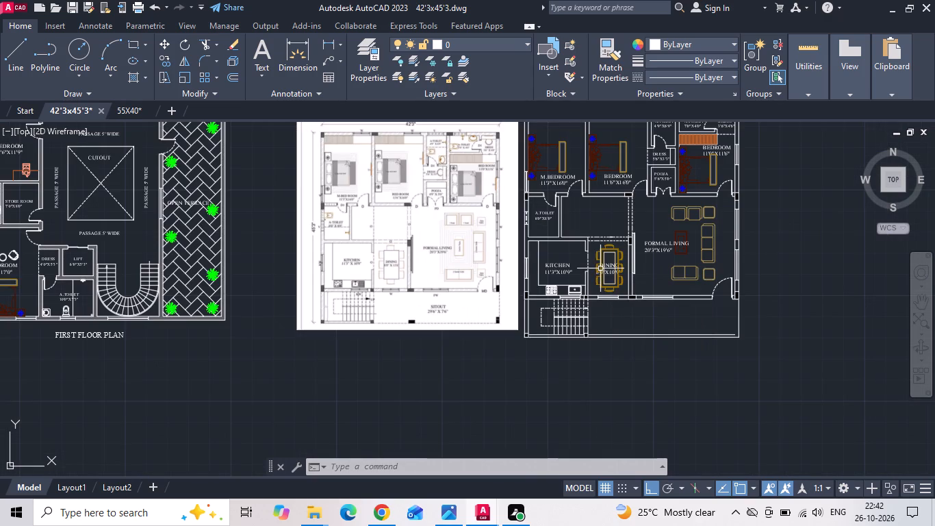
middle_click_drag(591, 303, 515, 342)
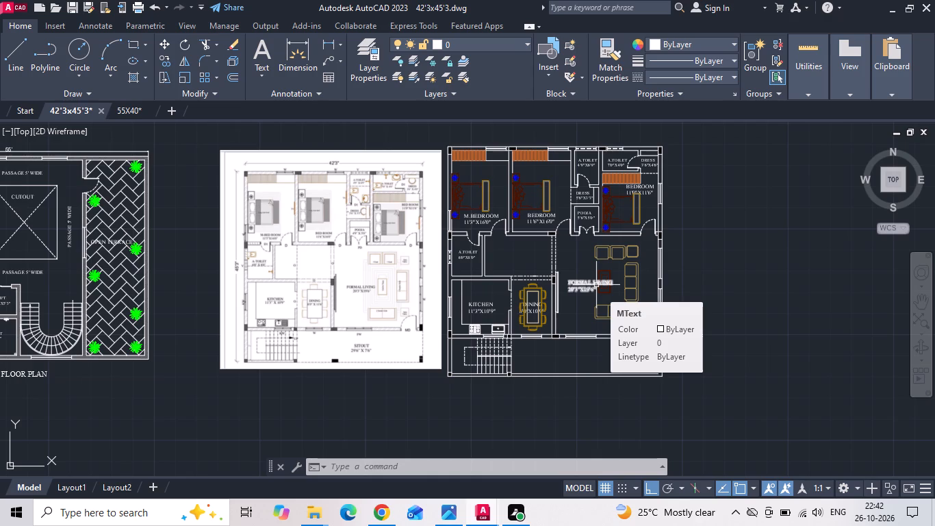
scroll(596, 285, "down", 1)
scroll(558, 319, "up", 2)
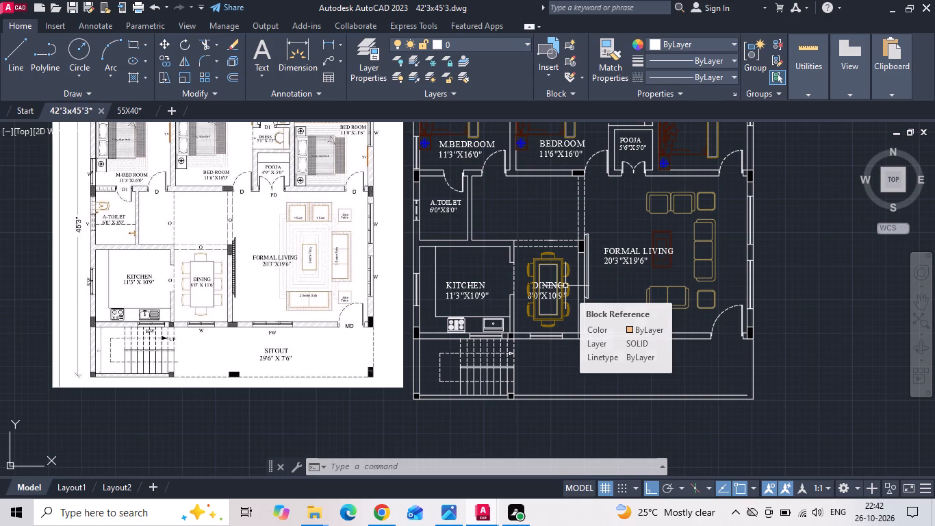
scroll(559, 321, "down", 1)
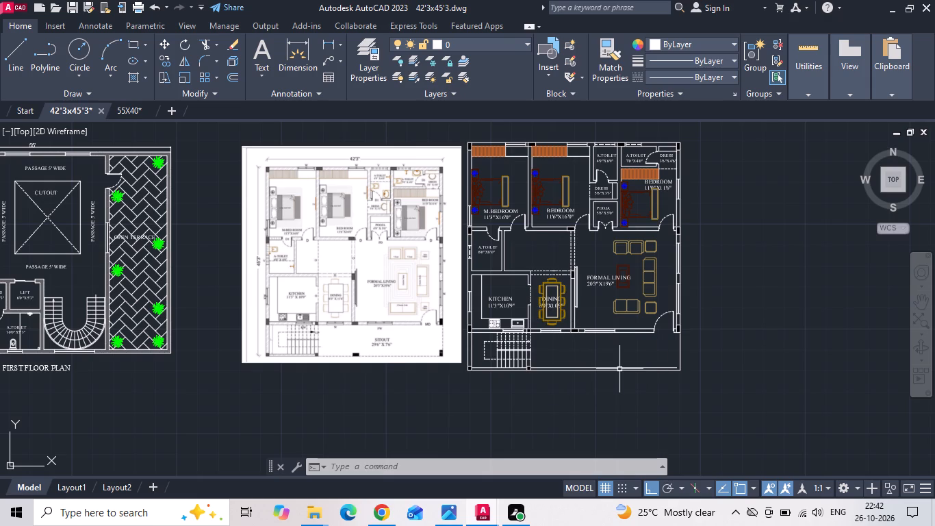
Trim away the inner line of the sitout's front wall, from the stair column to the outer corner.
scroll(619, 369, "up", 1)
type("TR")
key("space")
key("space")
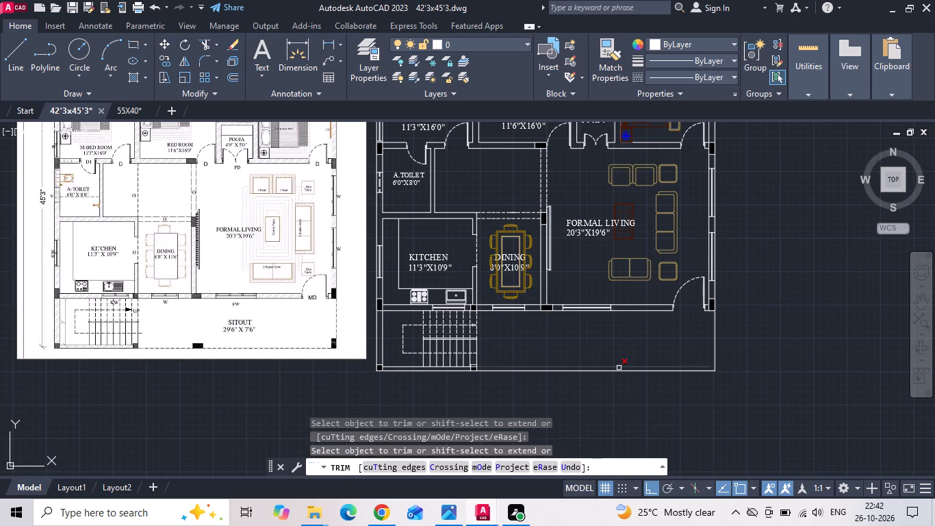
left_click(619, 368)
key("Escape")
Copy the solid column beside the main door straight down to the sitout's outer front corner, aligning their lower outer corners.
scroll(702, 313, "up", 2)
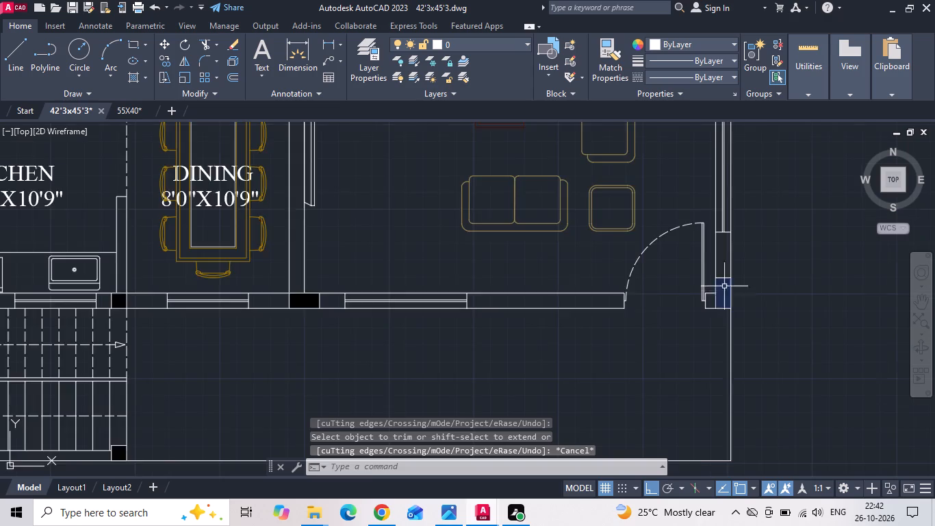
scroll(726, 285, "up", 2)
left_click(730, 251)
left_click(728, 278)
right_click(731, 256)
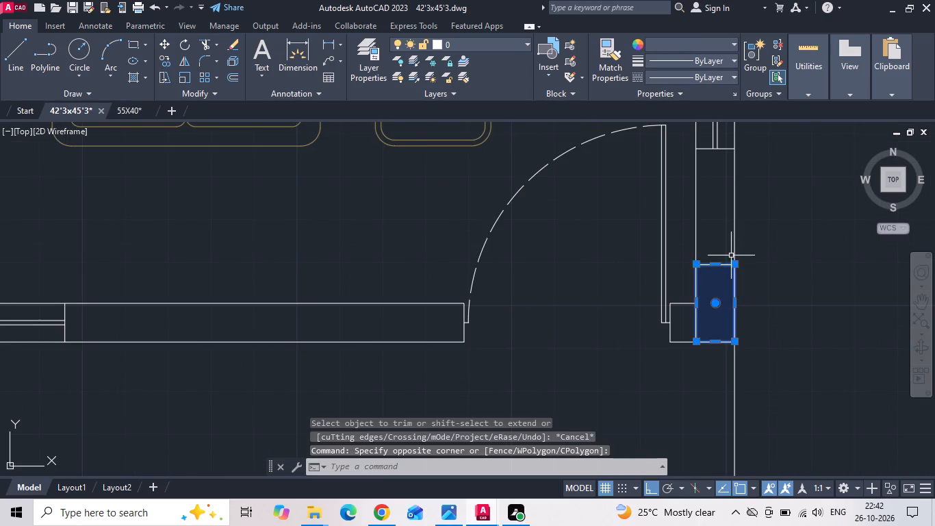
left_click(754, 283)
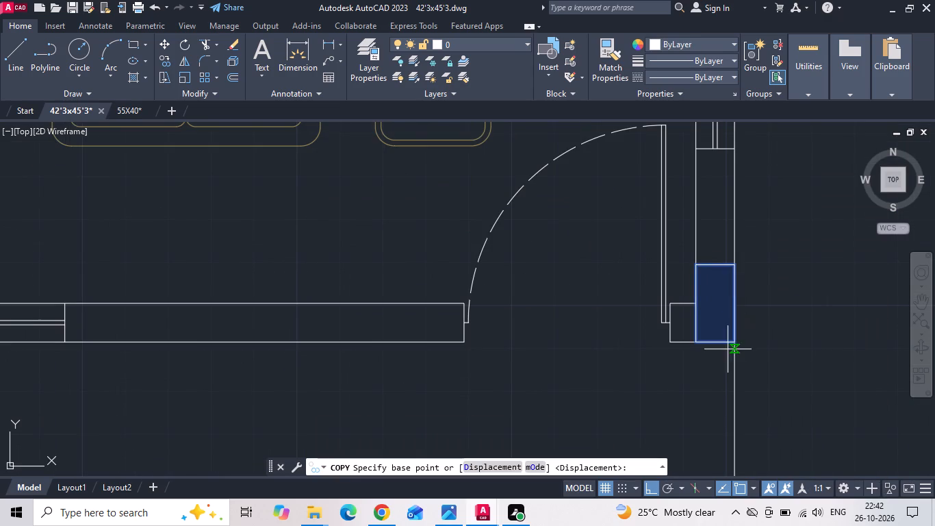
scroll(739, 347, "up", 3)
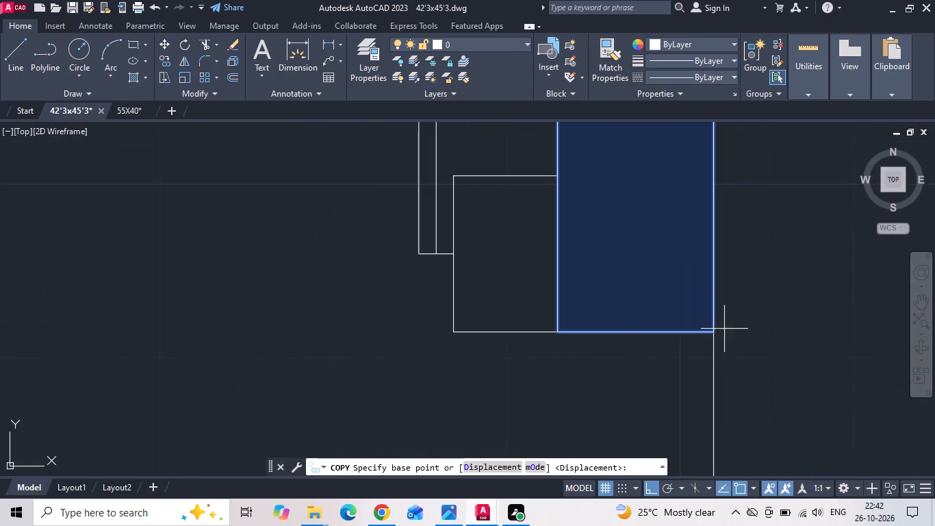
left_click(709, 330)
scroll(709, 330, "down", 3)
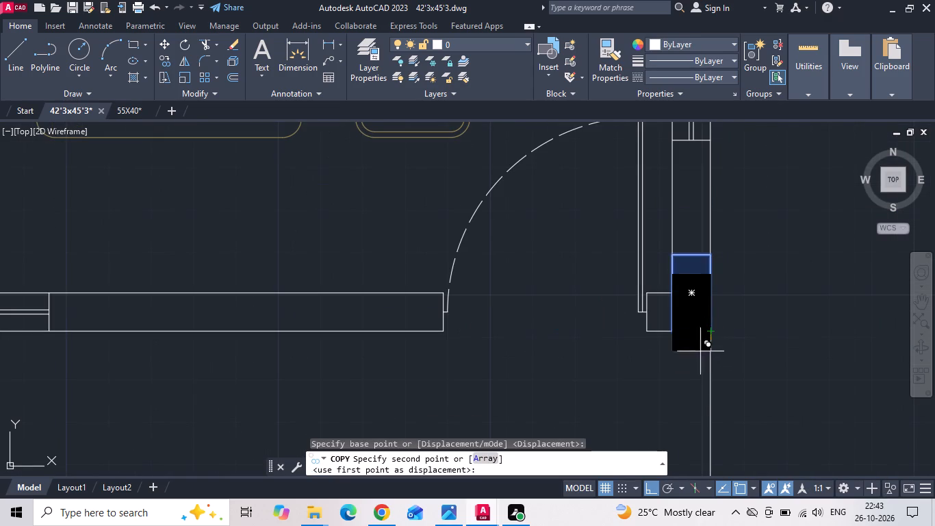
scroll(662, 312, "down", 2)
middle_click_drag(648, 368, 638, 303)
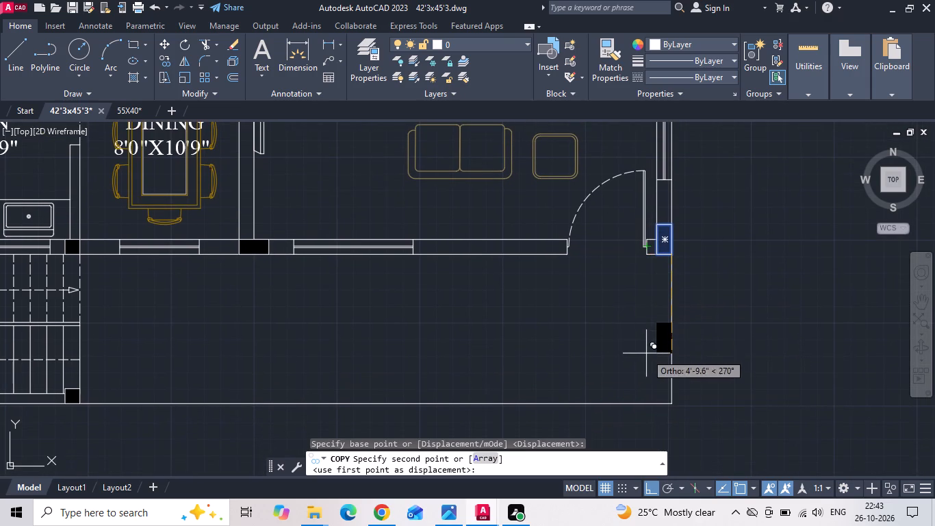
left_click(671, 403)
key("Escape")
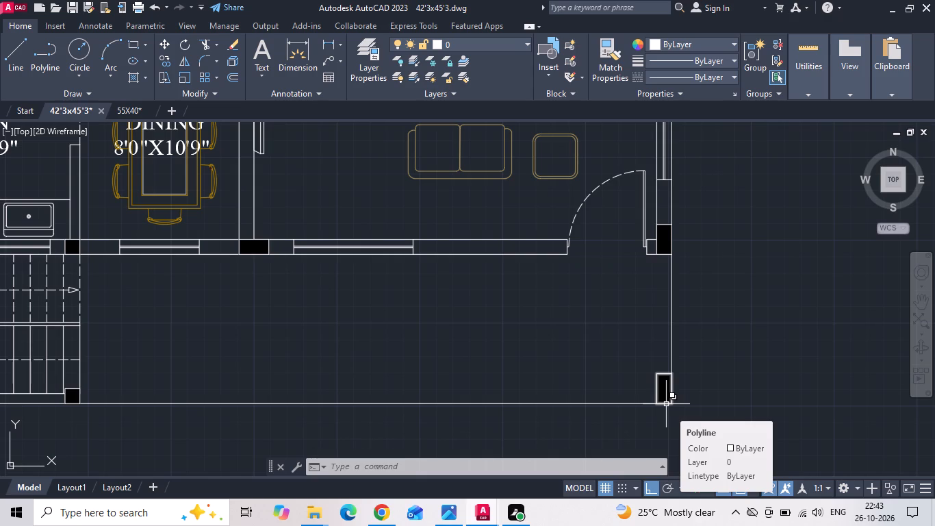
scroll(648, 412, "down", 1)
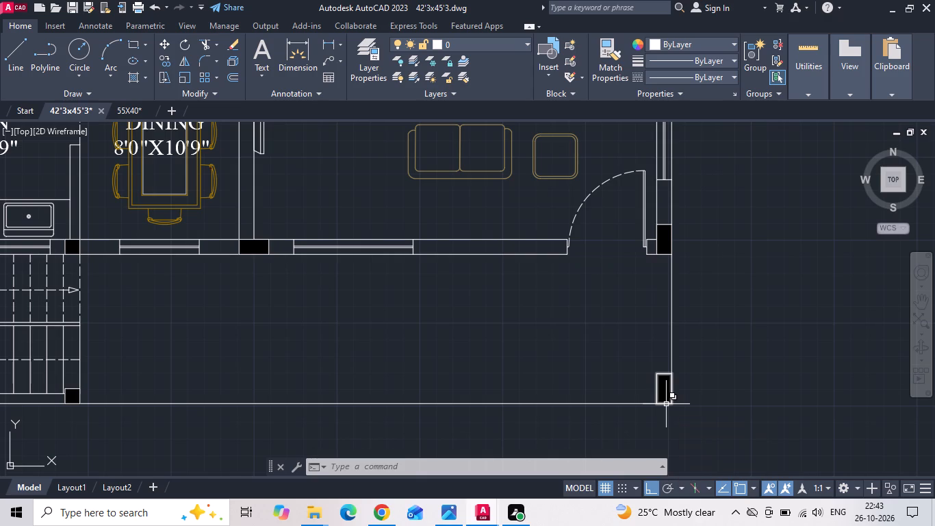
key("Escape")
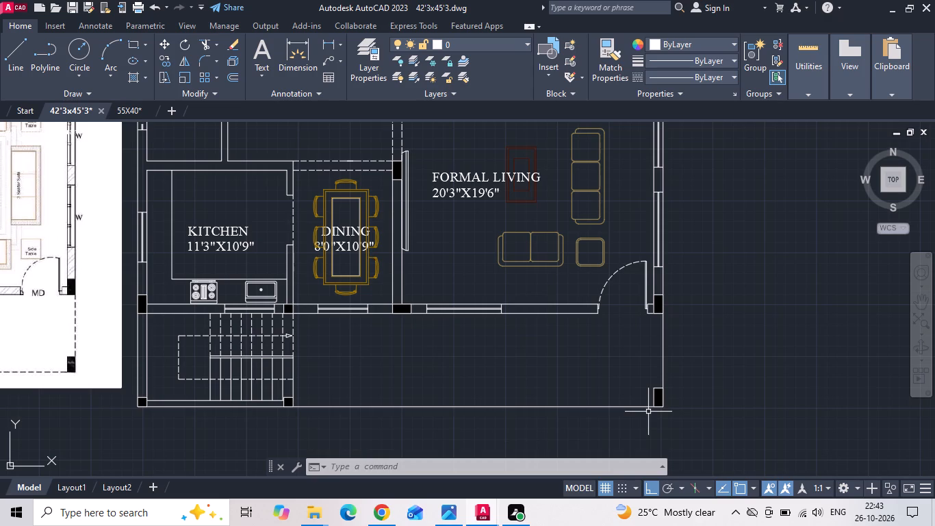
scroll(648, 412, "down", 1)
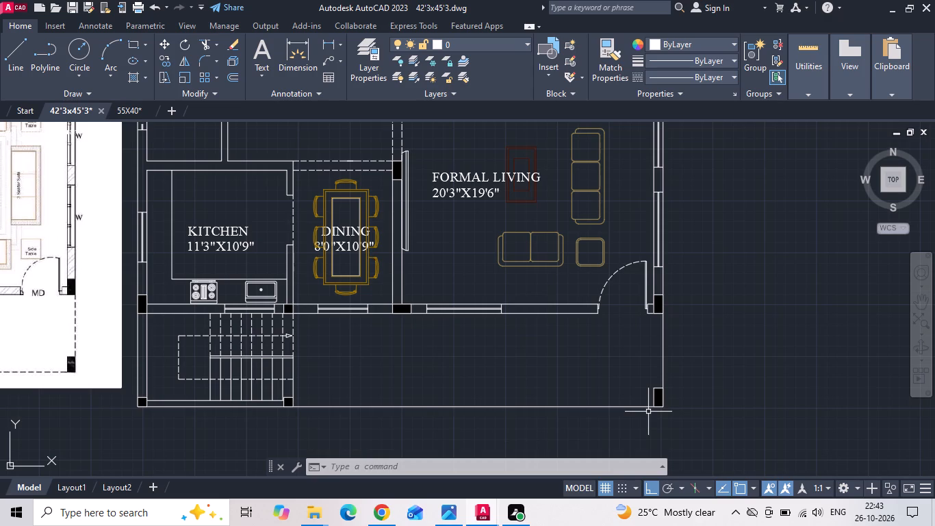
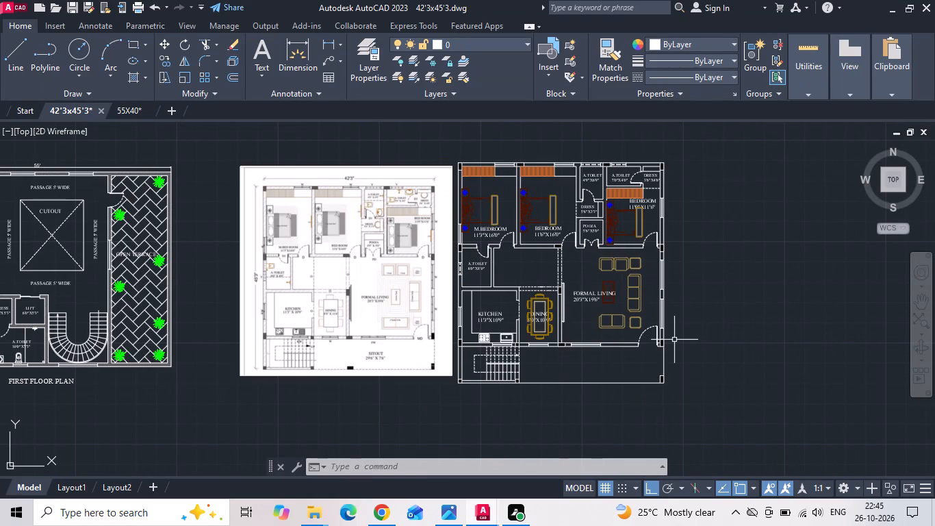
Start an ANSI32 hatch in colour 99,100,102 at scale 0.5, filling the connected walls between the attached toilet and kitchen.
scroll(674, 340, "down", 1)
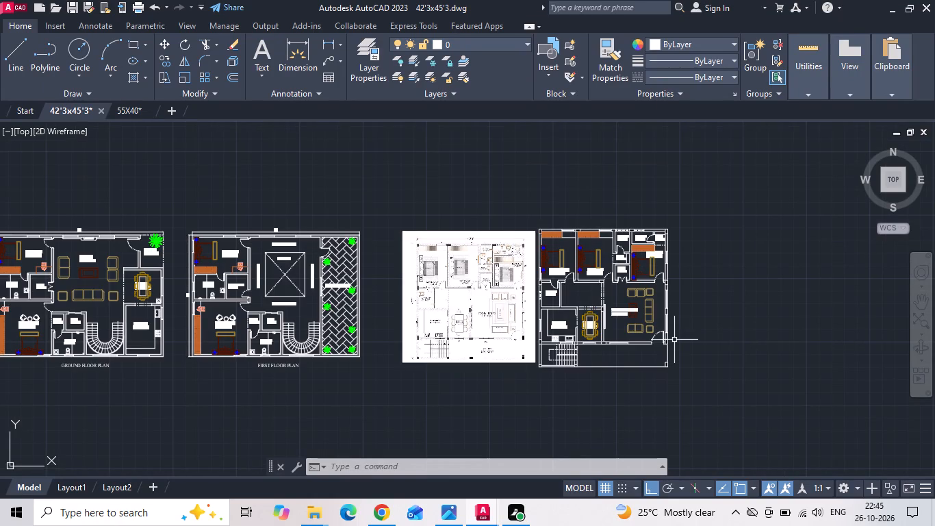
scroll(674, 340, "up", 1)
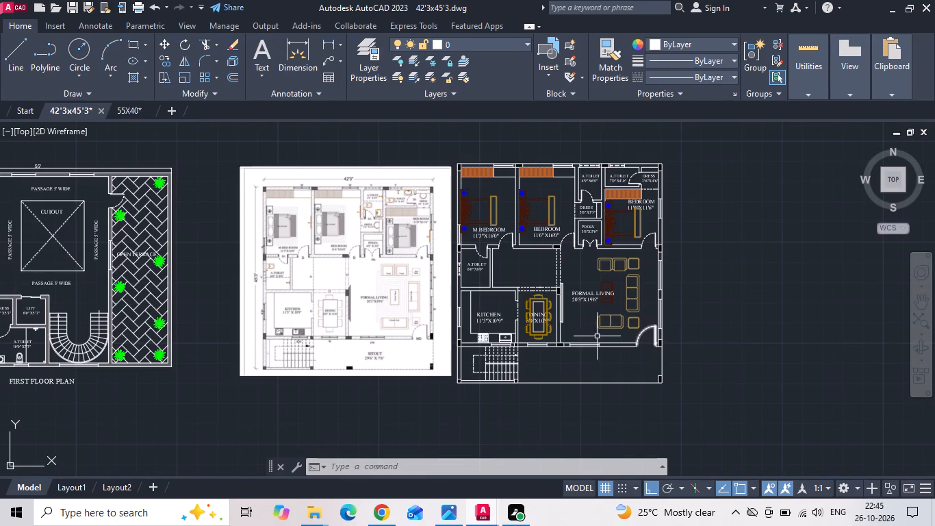
scroll(510, 319, "up", 1)
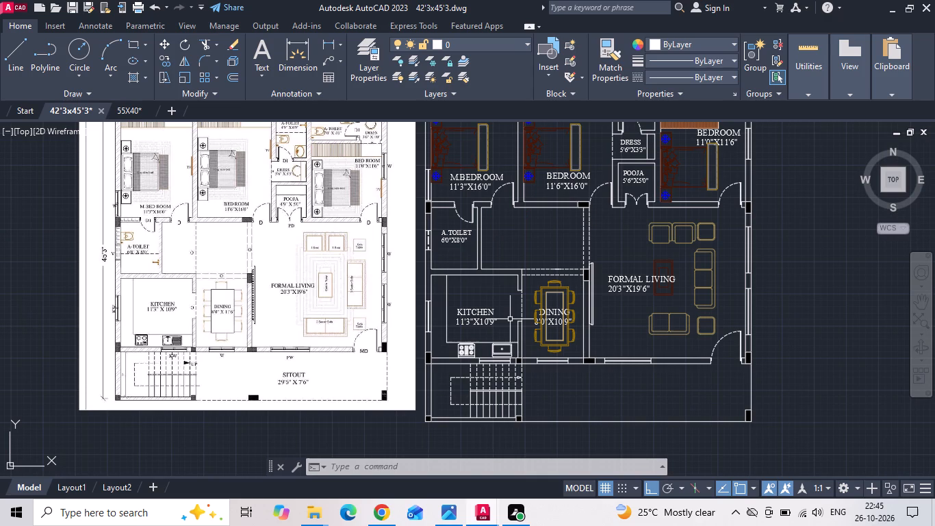
type("H")
key("space")
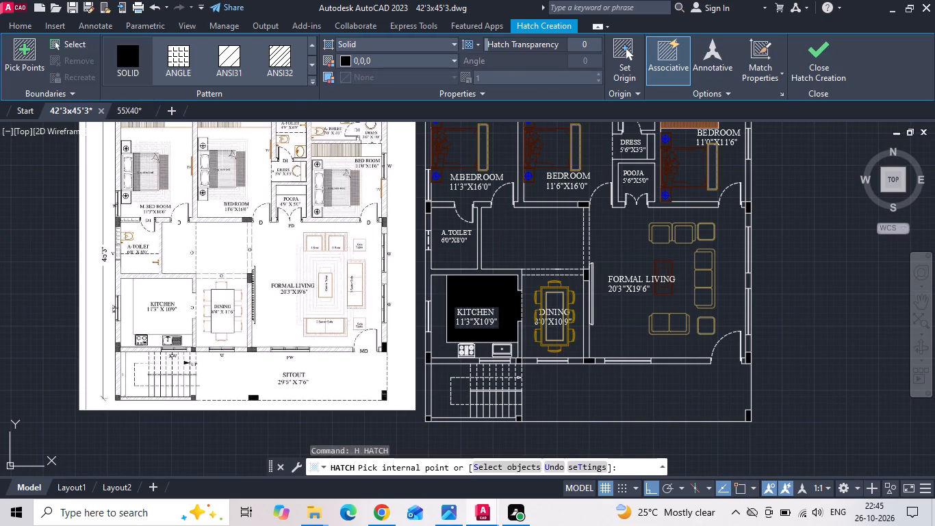
left_click(291, 71)
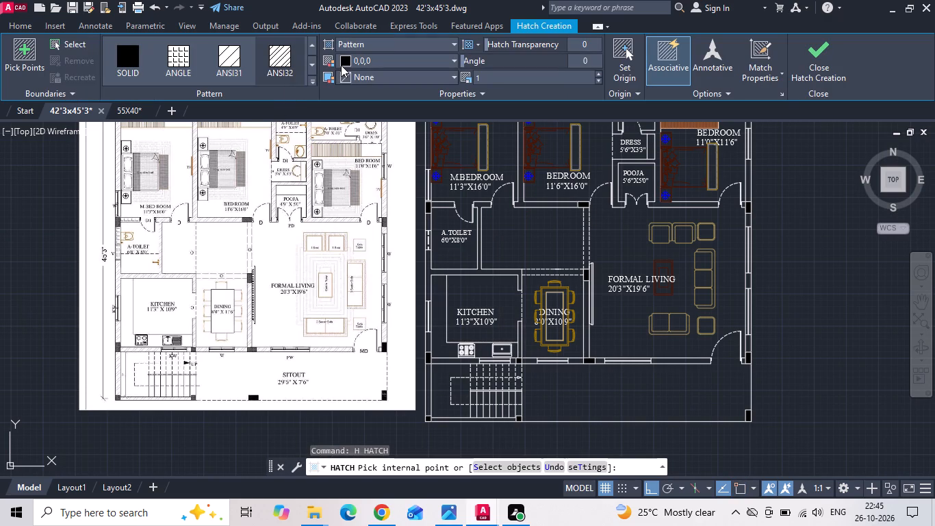
left_click(344, 62)
left_click(344, 131)
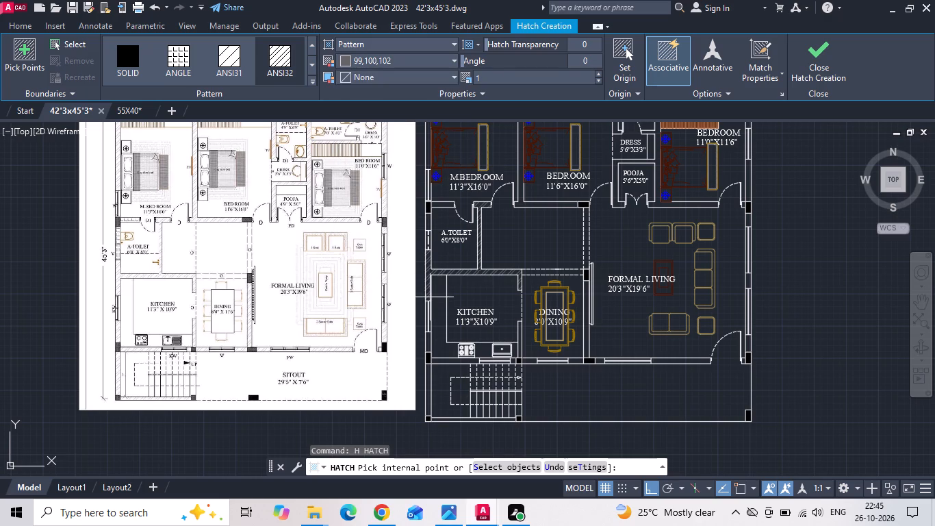
scroll(430, 297, "up", 1)
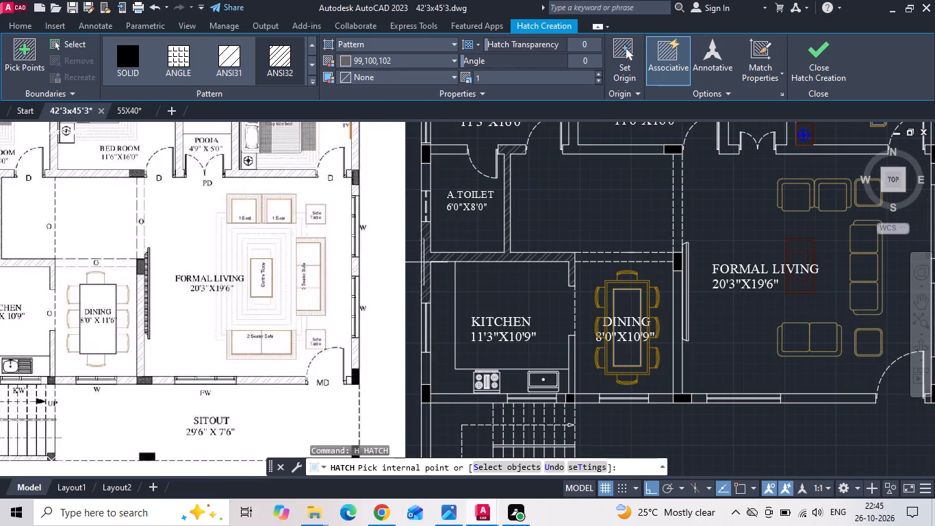
left_click(424, 259)
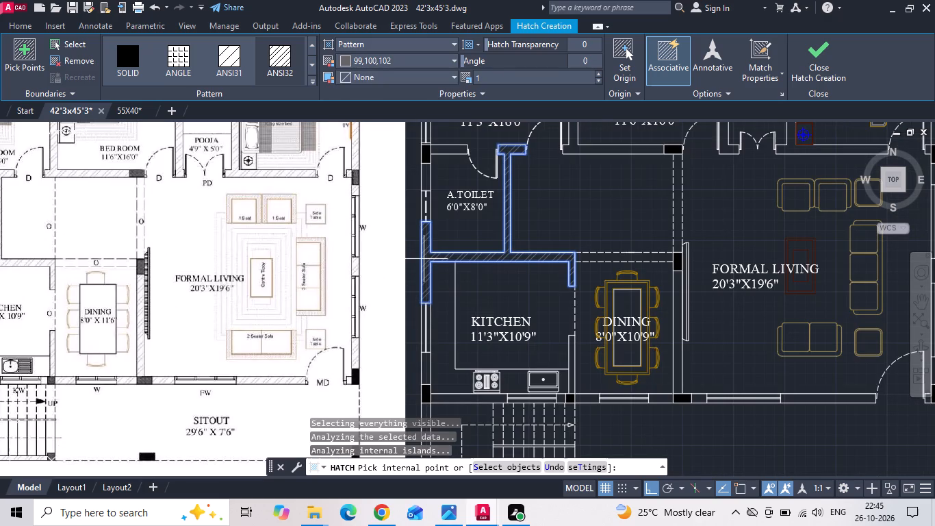
left_click(530, 82)
type(".5")
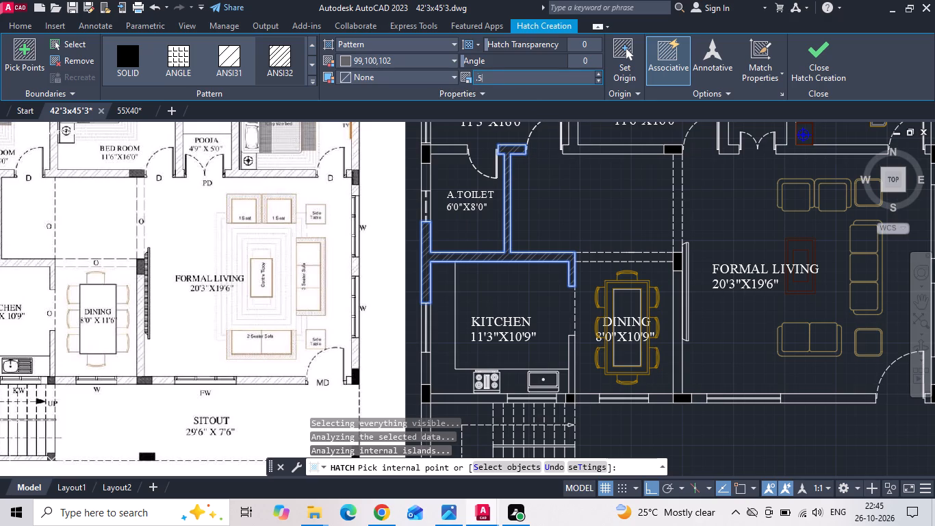
key("Return")
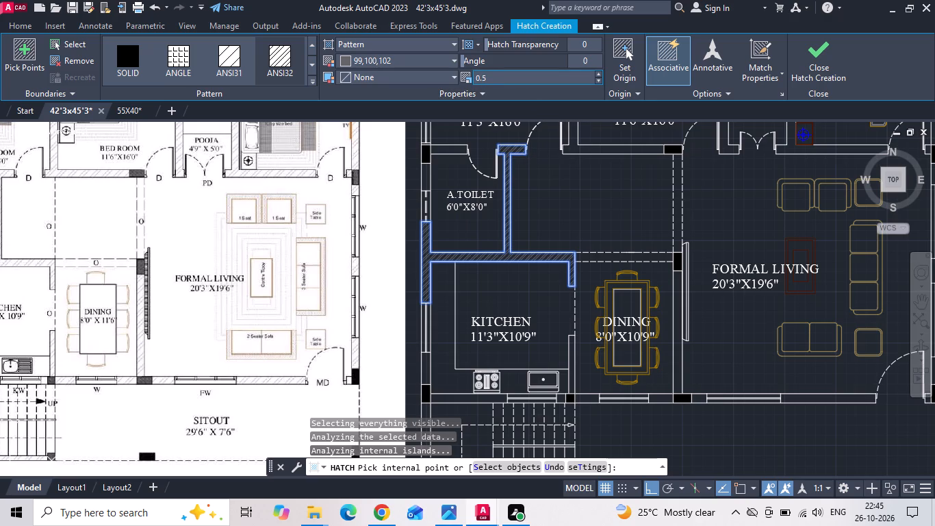
Add the kitchen's lower outer wall, its front wall beside the window, and the stair's outer and front walls to the hatch.
scroll(530, 82, "down", 1)
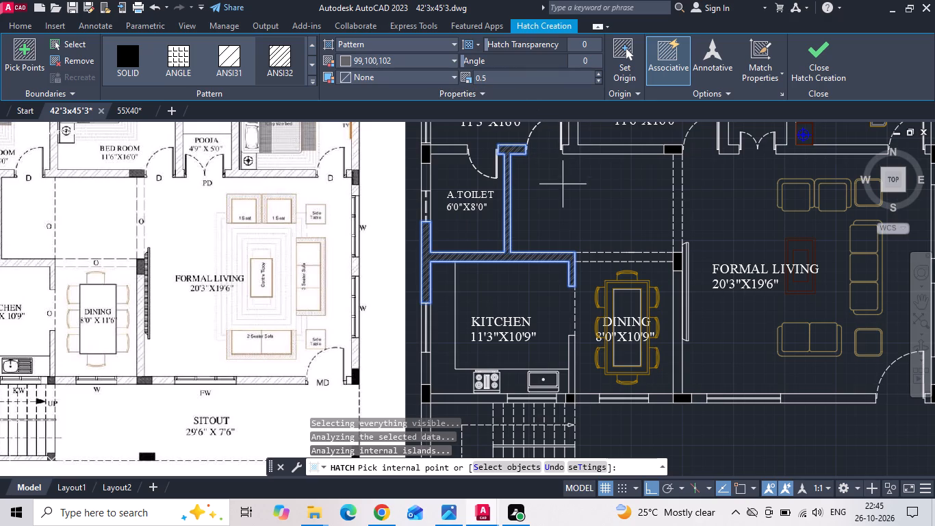
left_click(424, 377)
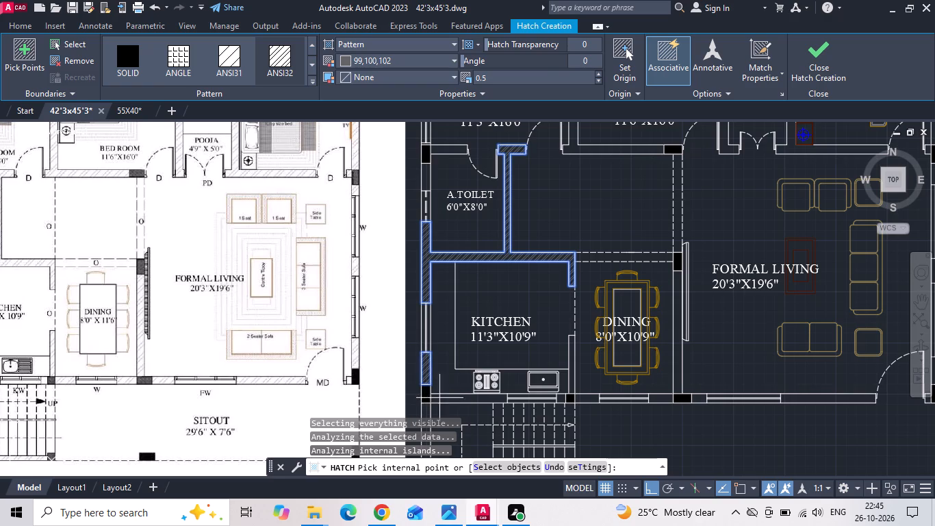
left_click(448, 401)
middle_click_drag(448, 379, 445, 251)
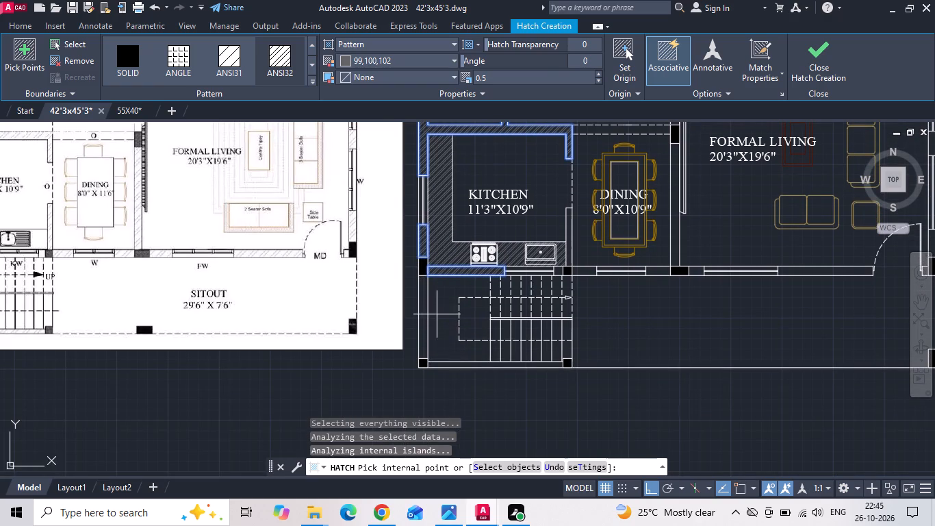
left_click(428, 336)
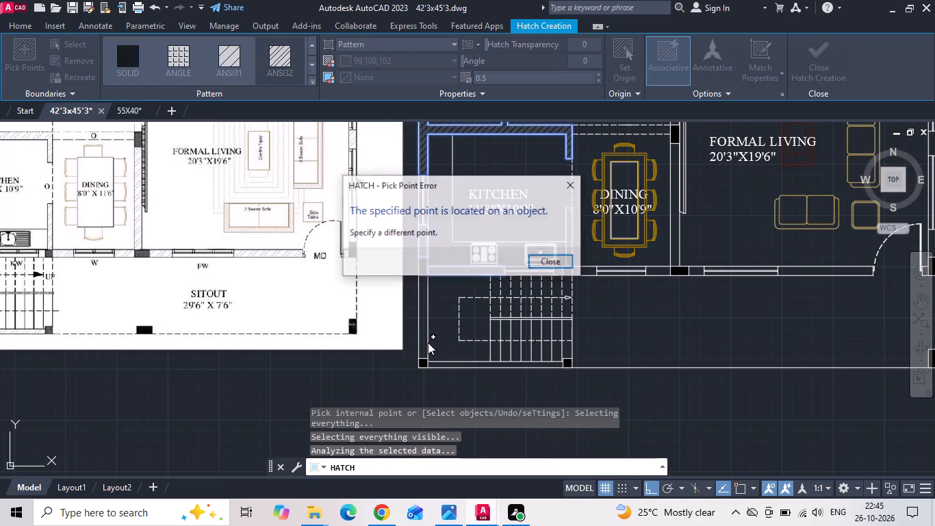
left_click(576, 184)
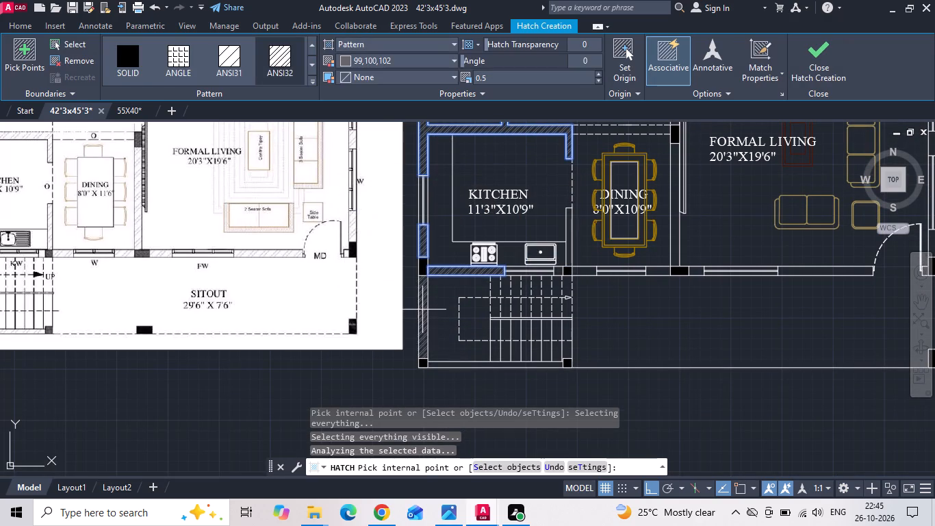
left_click(422, 309)
left_click(446, 366)
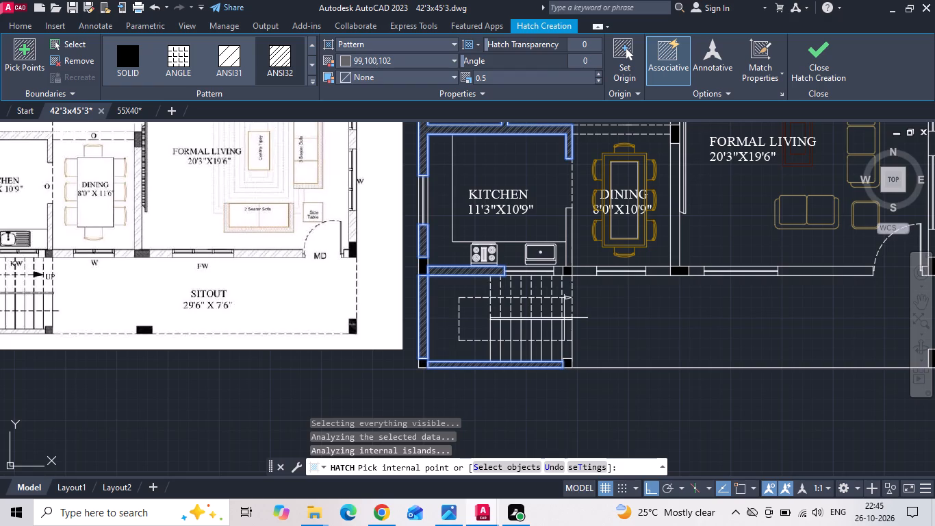
Hatch the lower kitchen-dining partition, the dining-living wall, and the remaining front wall segments between the windows up to the main door.
middle_click_drag(621, 307, 517, 403)
left_click(478, 372)
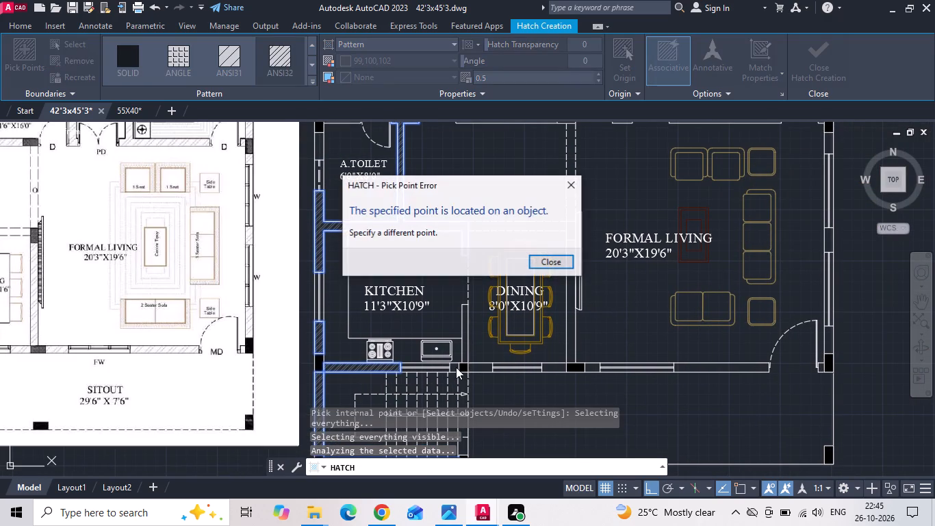
left_click(453, 366)
scroll(481, 366, "up", 2)
left_click(566, 185)
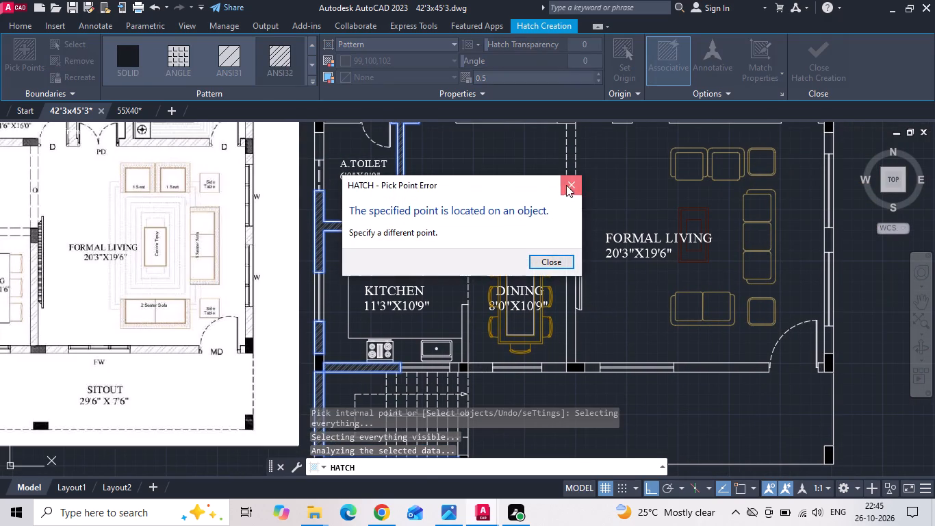
scroll(449, 327, "up", 1)
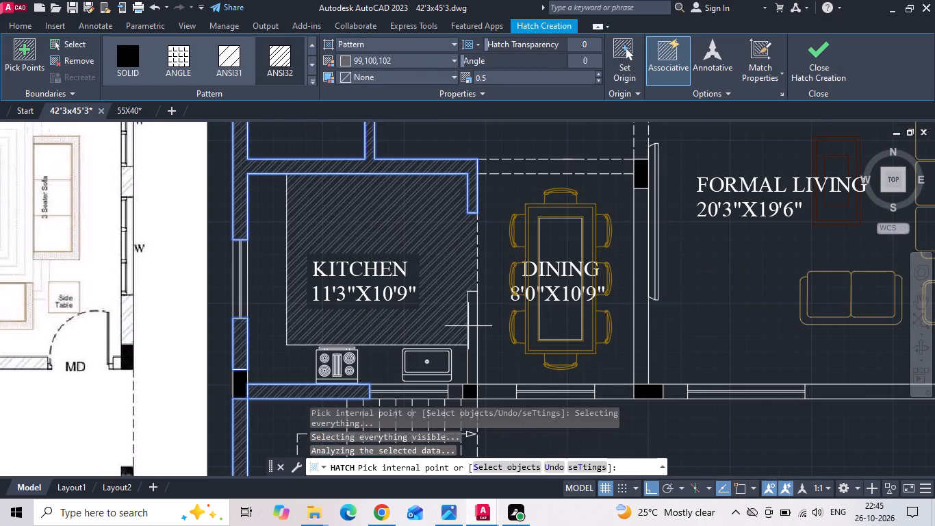
left_click(473, 331)
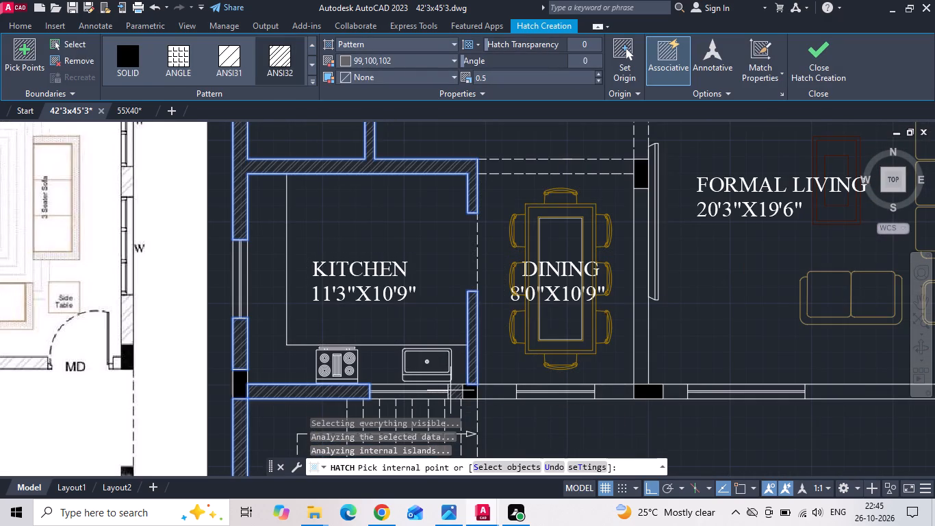
left_click(452, 390)
left_click(491, 391)
left_click(616, 393)
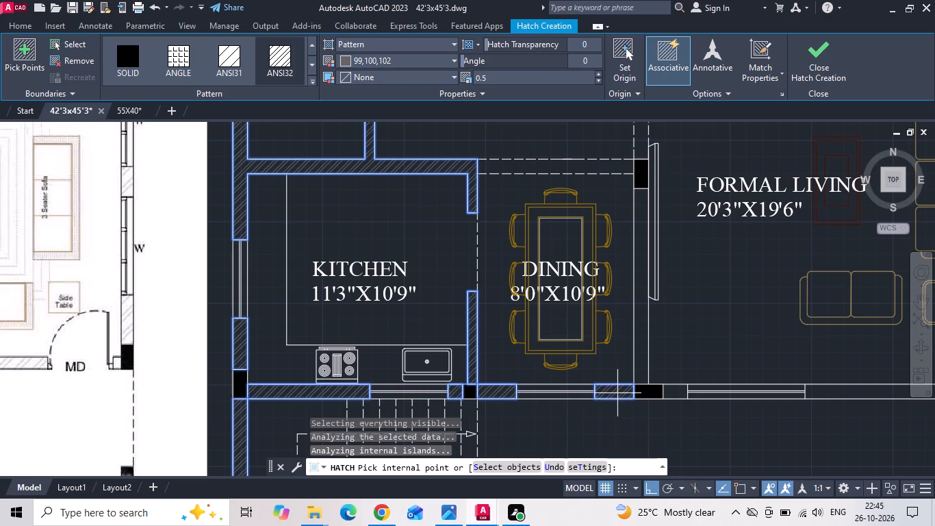
middle_click_drag(590, 372, 461, 367)
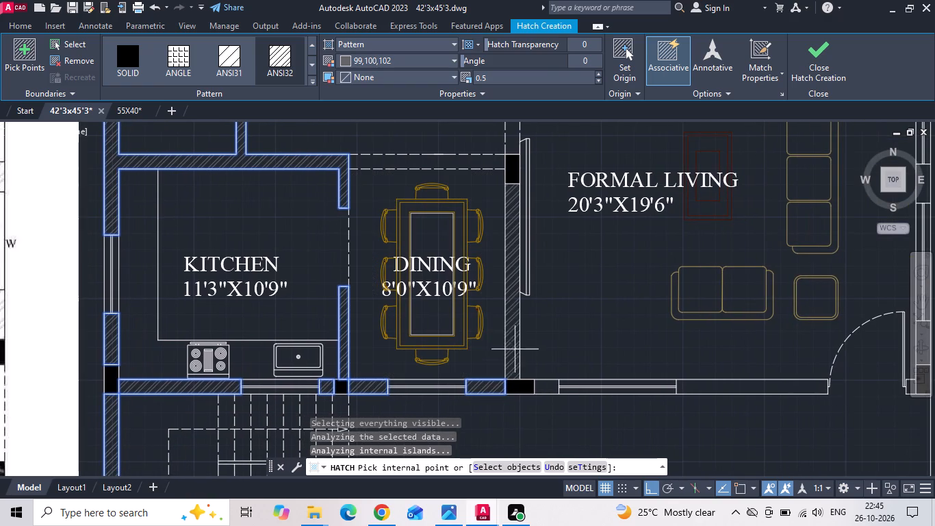
left_click(516, 335)
left_click(548, 391)
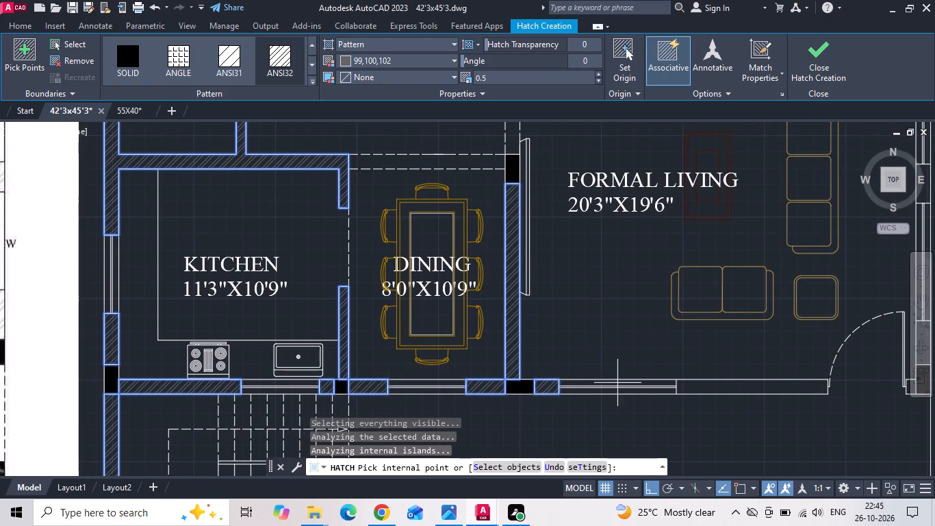
left_click(701, 386)
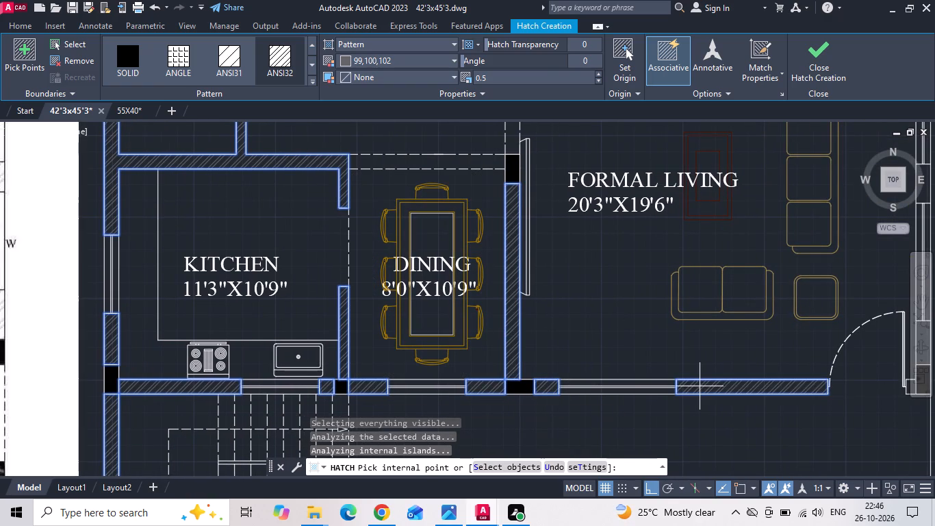
Hatch the formal living room's outer side wall segments around the windows and the short wall stub beside the main door.
scroll(585, 423, "down", 1)
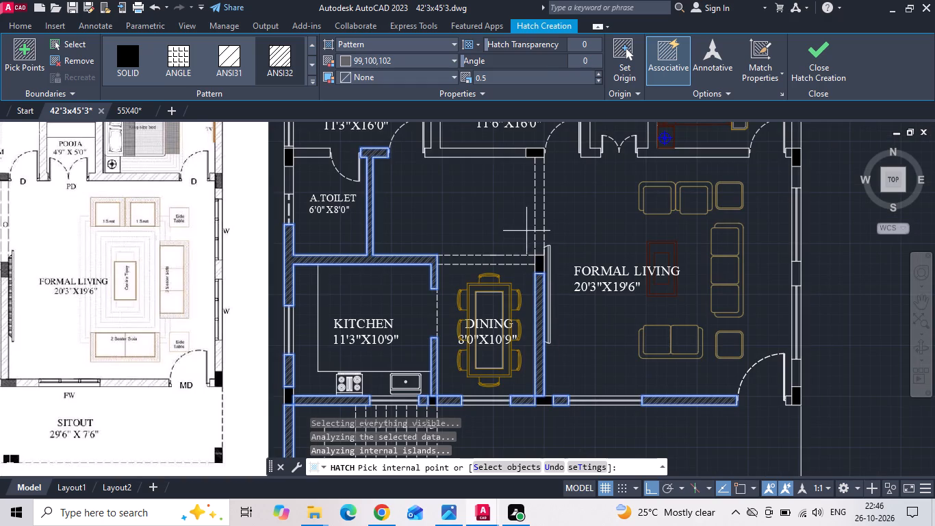
left_click(796, 375)
scroll(788, 397, "up", 2)
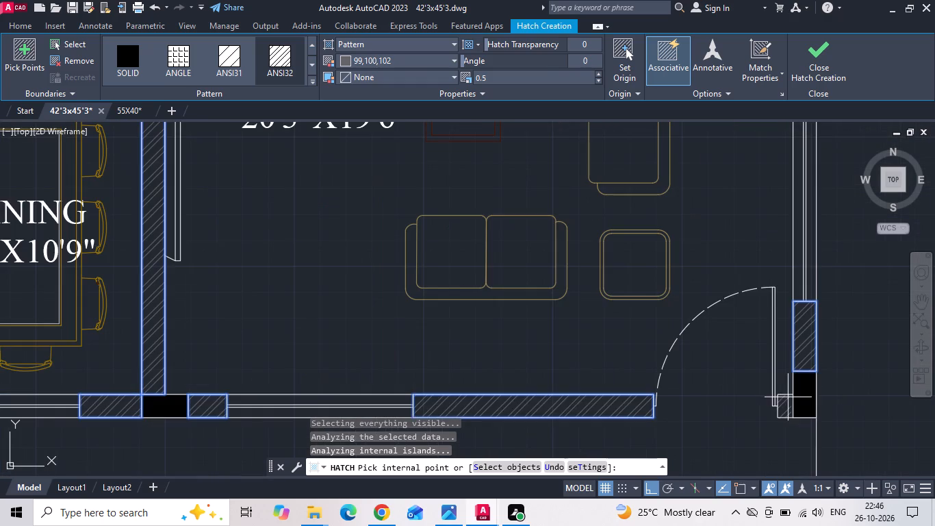
left_click(788, 397)
middle_click_drag(724, 289, 573, 361)
scroll(556, 381, "down", 1)
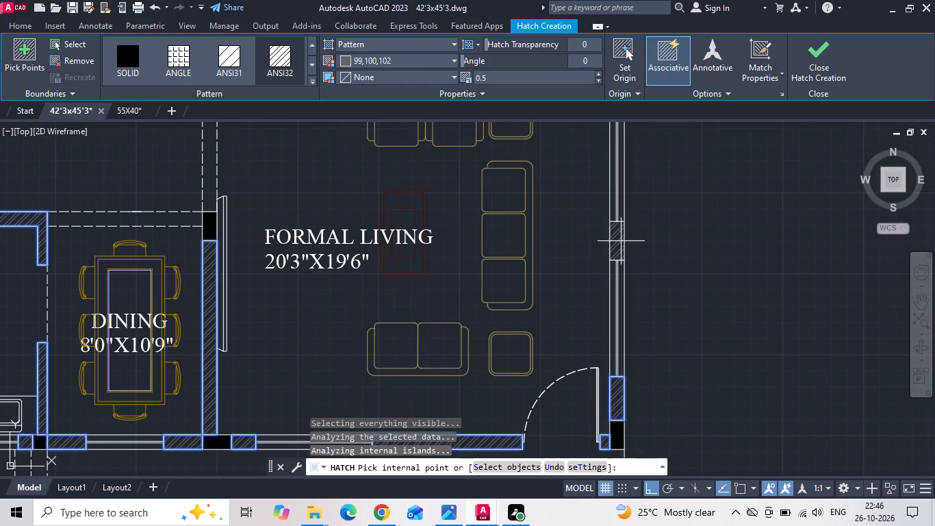
left_click(621, 241)
middle_click_drag(577, 229, 592, 381)
left_click(630, 244)
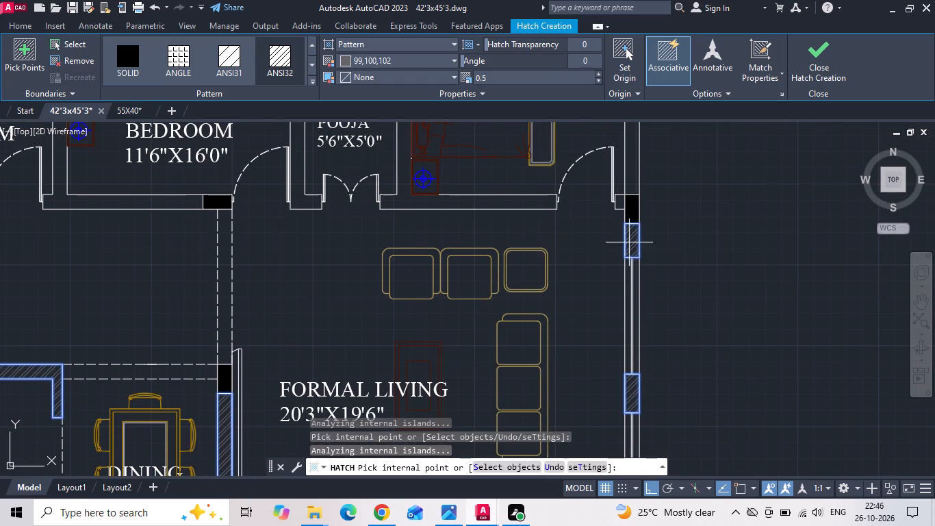
Hatch the connected walls around the pooja, dress and 11'0"X11'6" bedroom, plus that bedroom's outer side wall segments above and below its window.
middle_click_drag(628, 242, 653, 361)
scroll(502, 318, "down", 1)
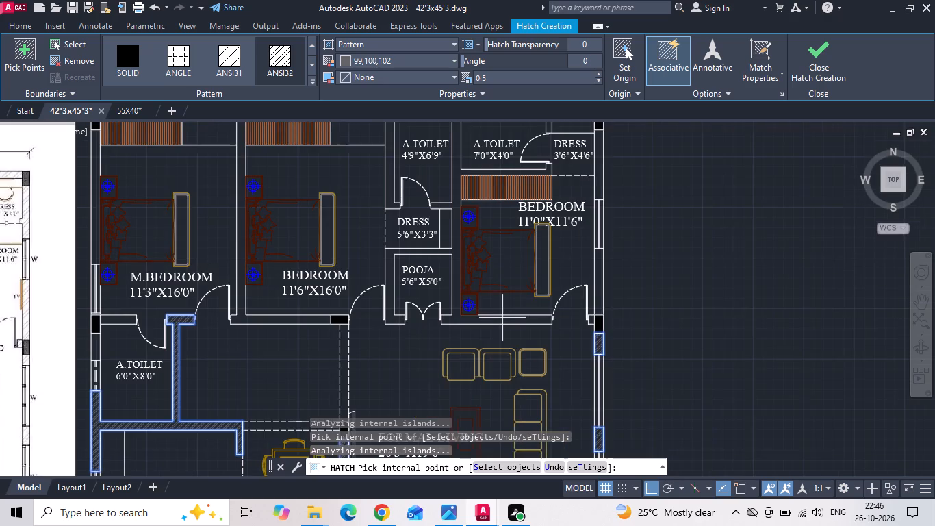
middle_click_drag(502, 317, 503, 349)
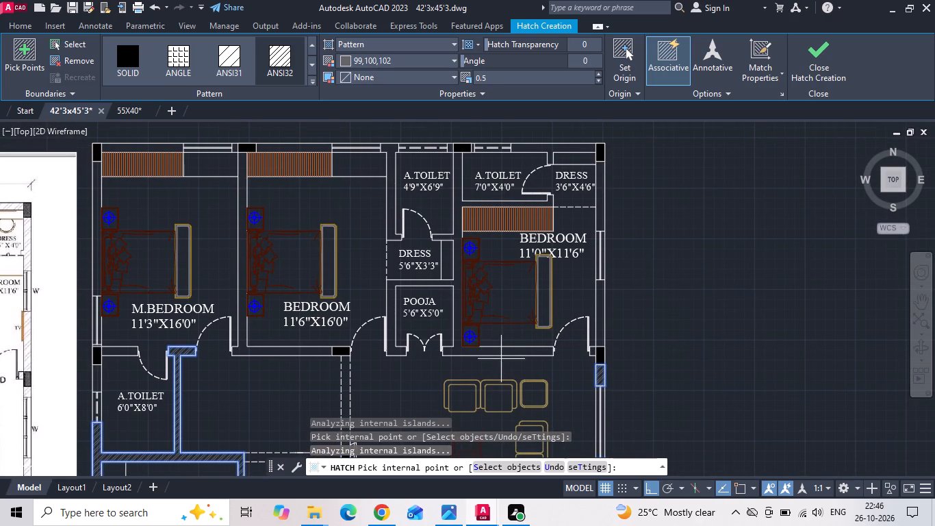
left_click(502, 353)
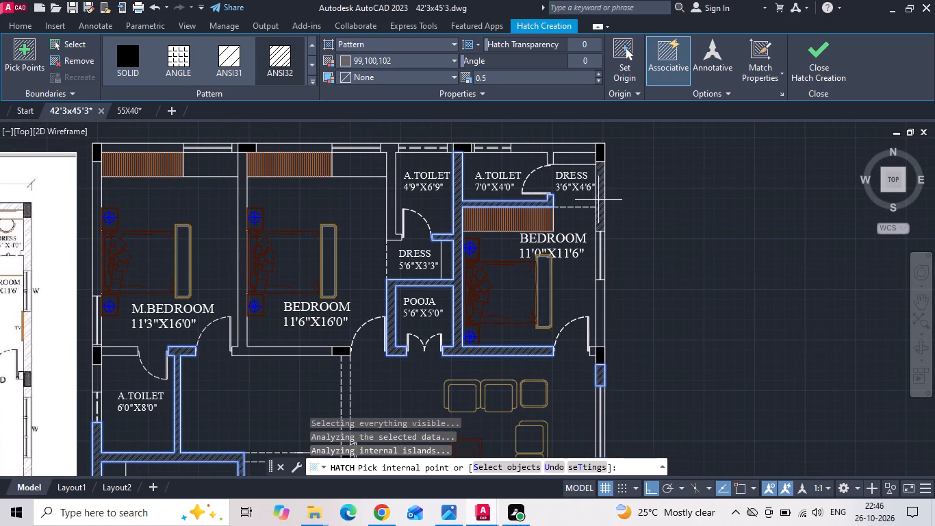
left_click(598, 199)
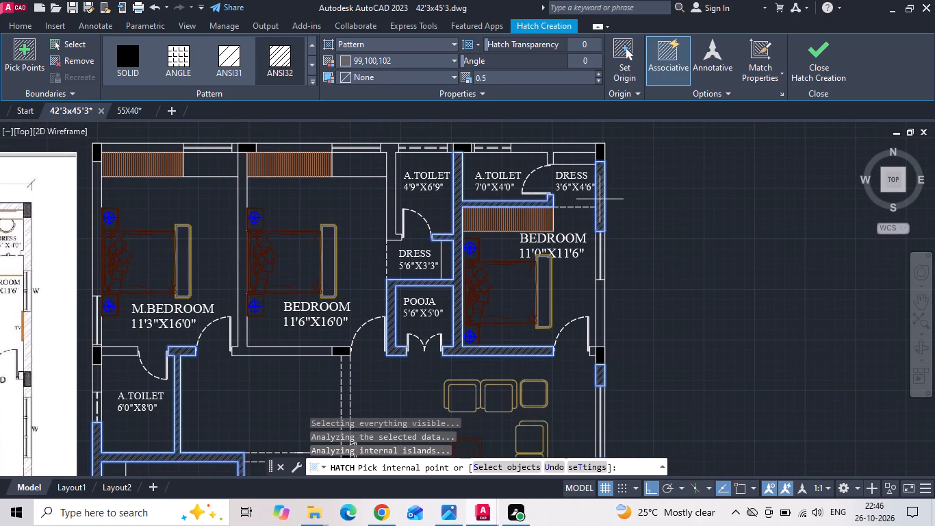
left_click(599, 299)
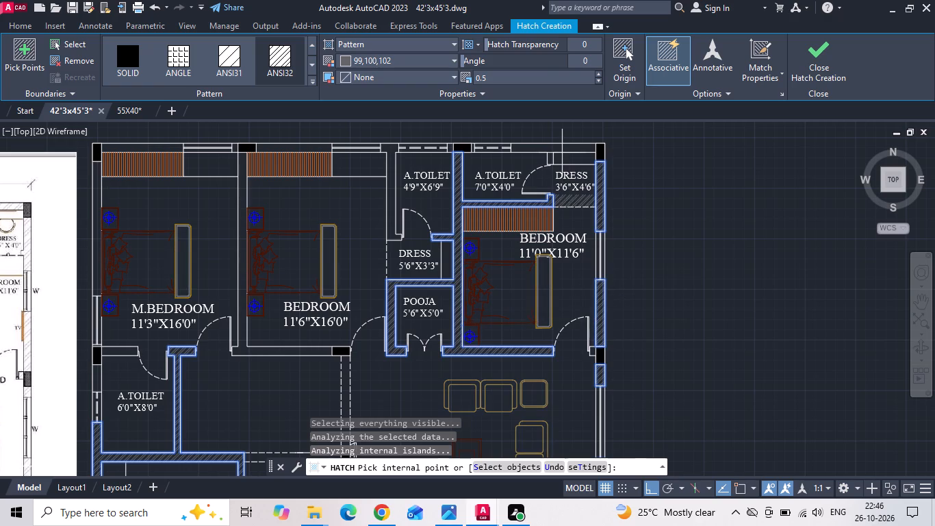
Add the rear wall behind the 3'6"X4'6" dress, the 4'9"X6'9" toilet's walls, and the short rear wall pieces beside the column between the toilets.
left_click(562, 148)
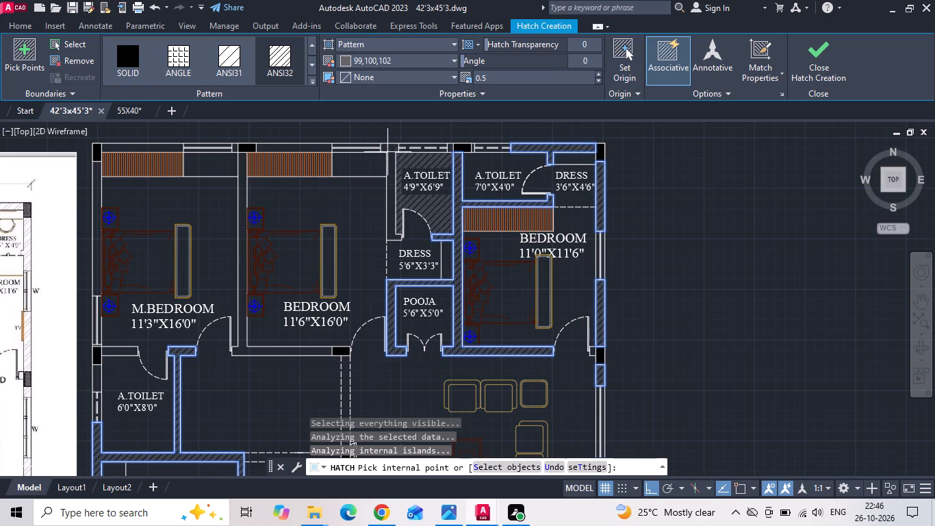
left_click(387, 152)
scroll(454, 139, "up", 3)
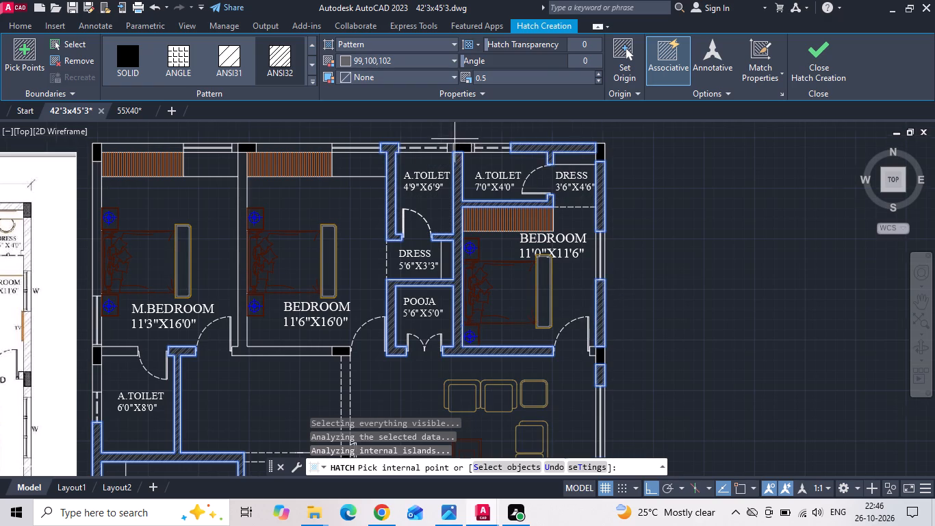
left_click(444, 154)
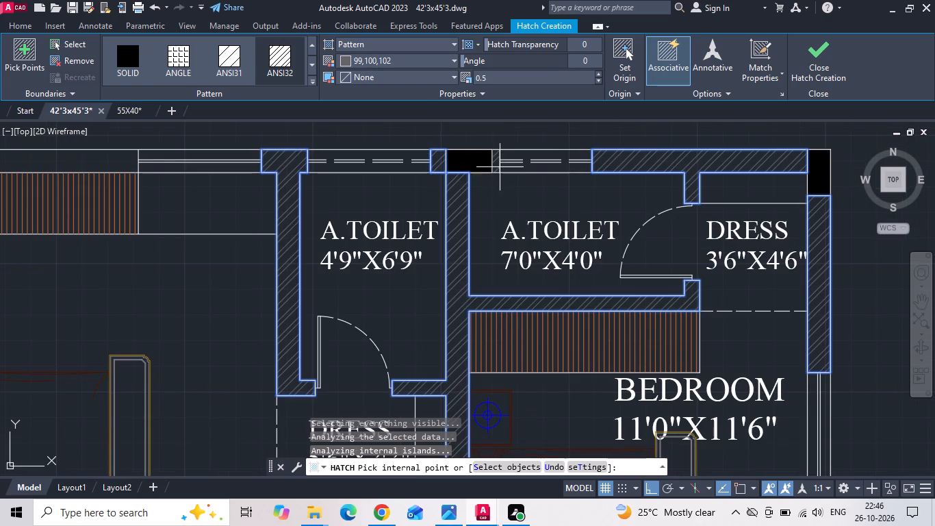
left_click(498, 160)
scroll(520, 238, "down", 1)
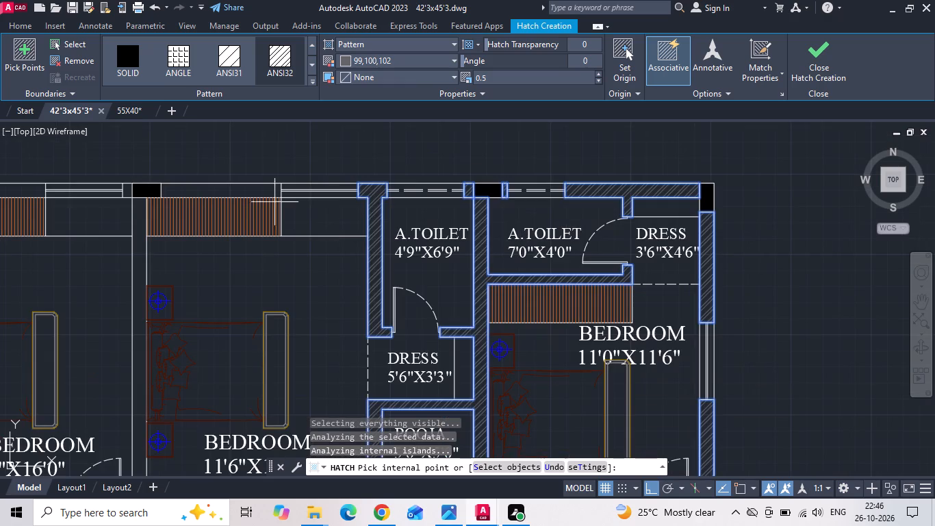
Hatch the rear outer wall segments behind the wardrobes of the 11'6"X16'0" bedroom and the master bedroom.
left_click(243, 191)
middle_click_drag(244, 190, 540, 190)
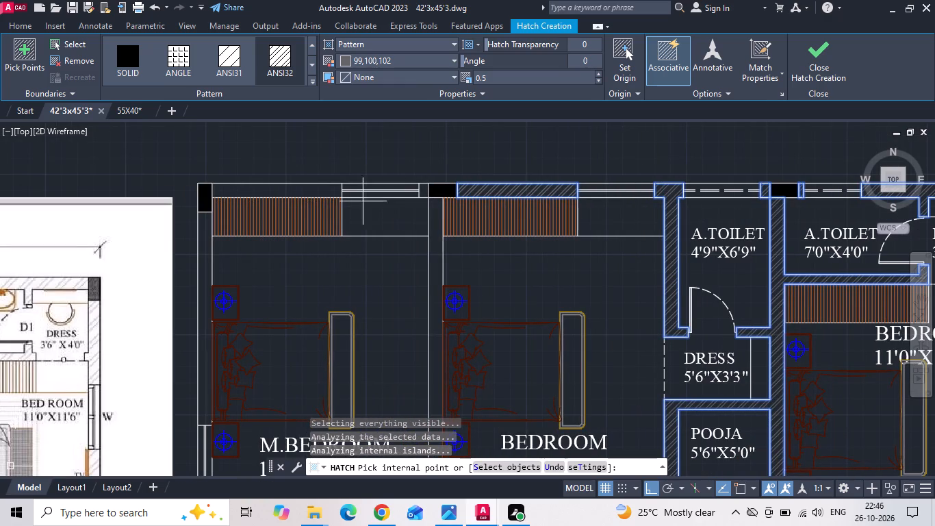
left_click(290, 192)
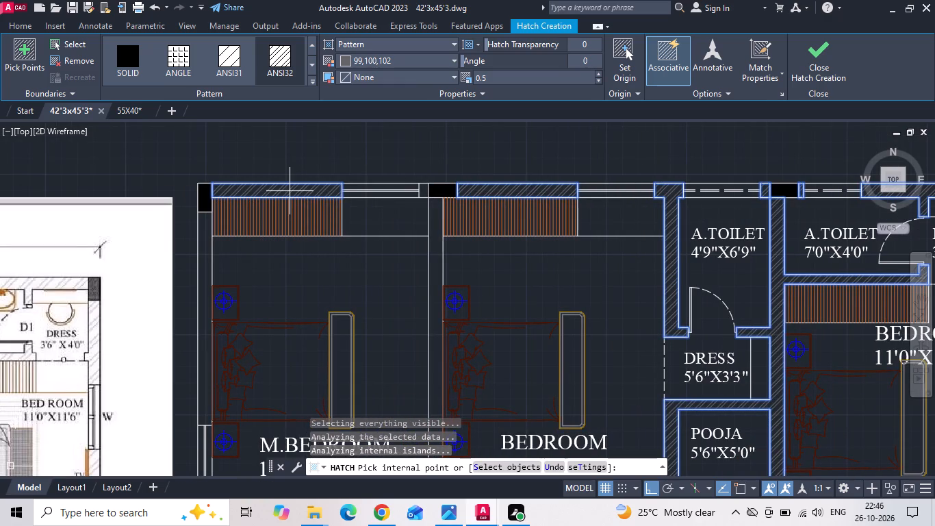
scroll(313, 197, "down", 1)
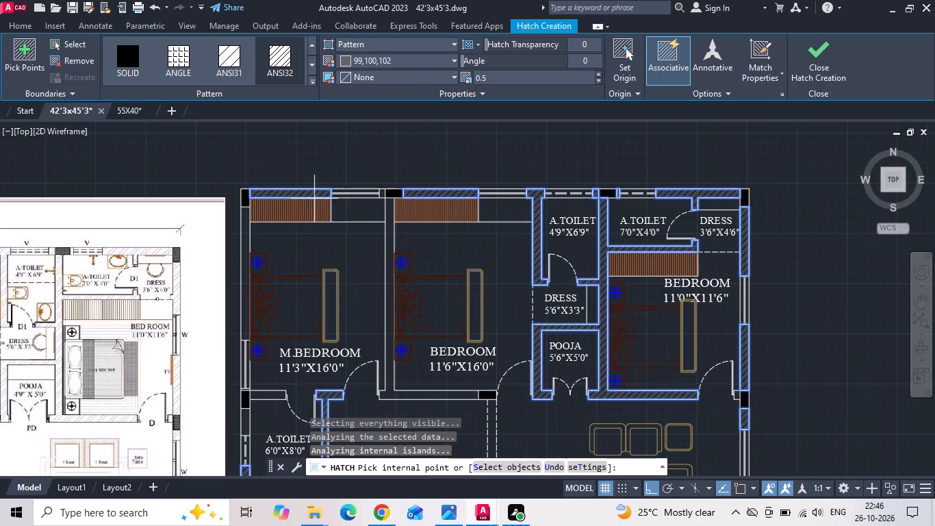
Hatch the master bedroom's outer side wall, the partition and front wall of the bedrooms, and the 6'0"X8'0" toilet's remaining walls, then finish the hatch.
left_click(244, 288)
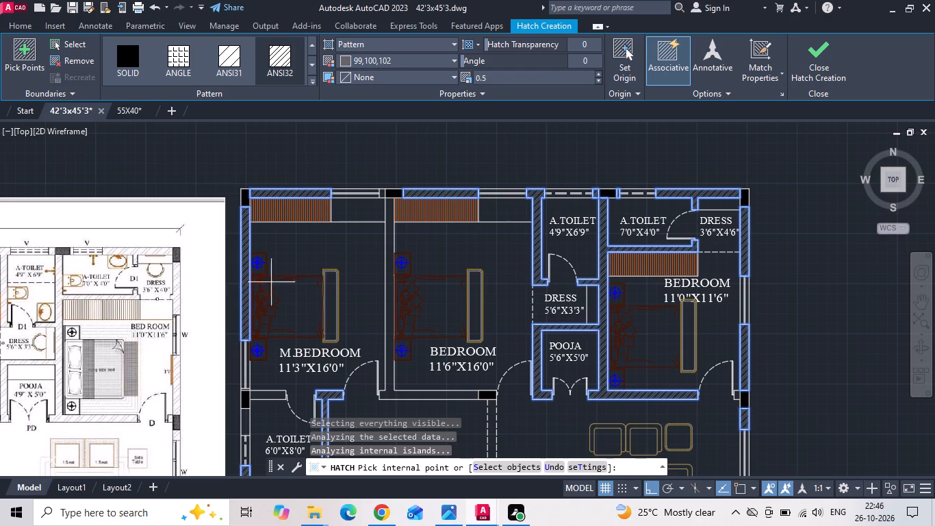
left_click(389, 258)
middle_click_drag(375, 287, 382, 188)
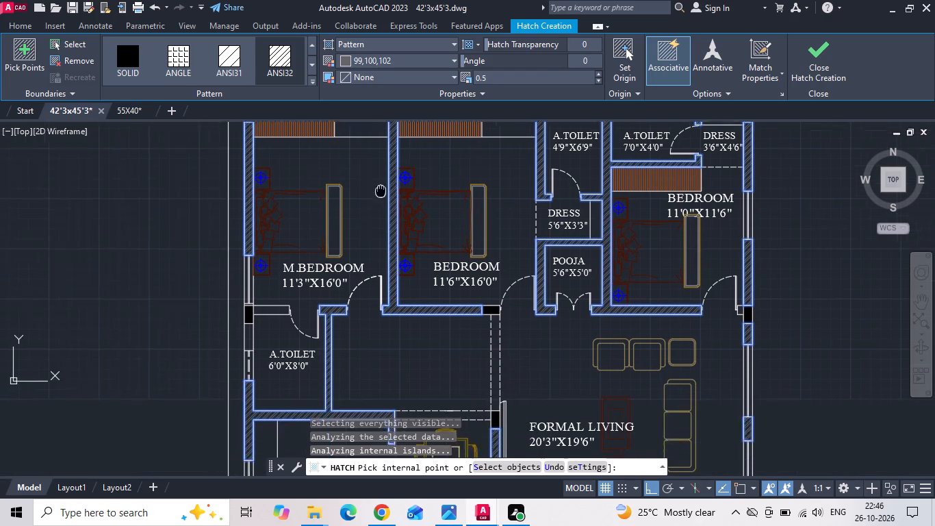
middle_click_drag(382, 188, 382, 186)
left_click(284, 292)
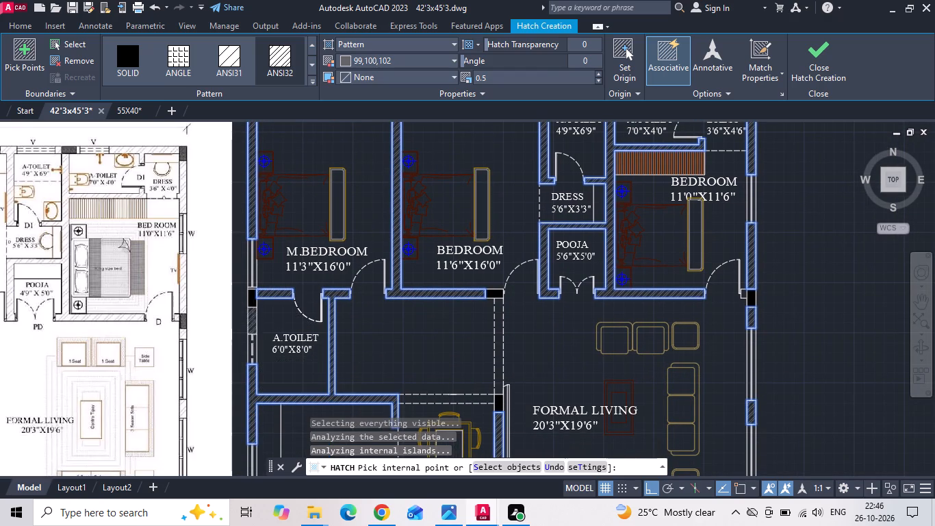
left_click(253, 323)
scroll(434, 194, "down", 2)
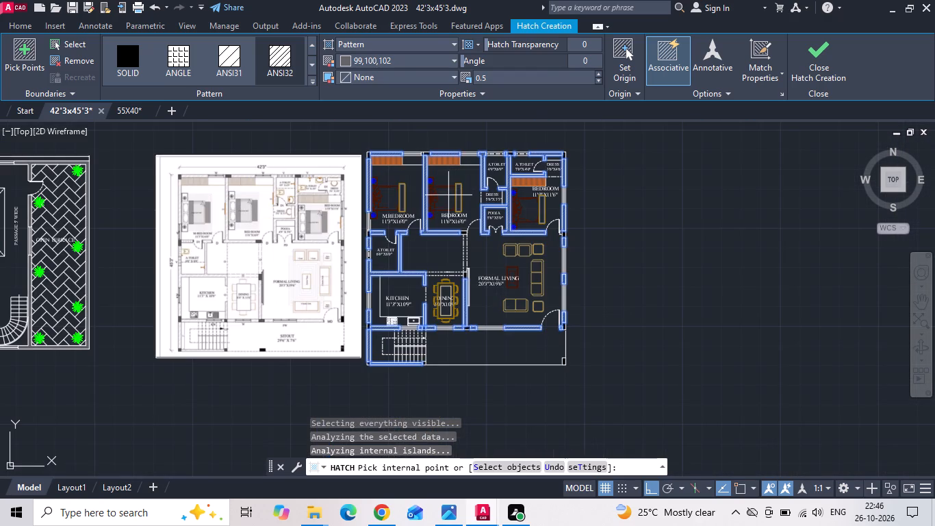
key("space")
Save the drawing with the hatched walls.
scroll(463, 278, "up", 1)
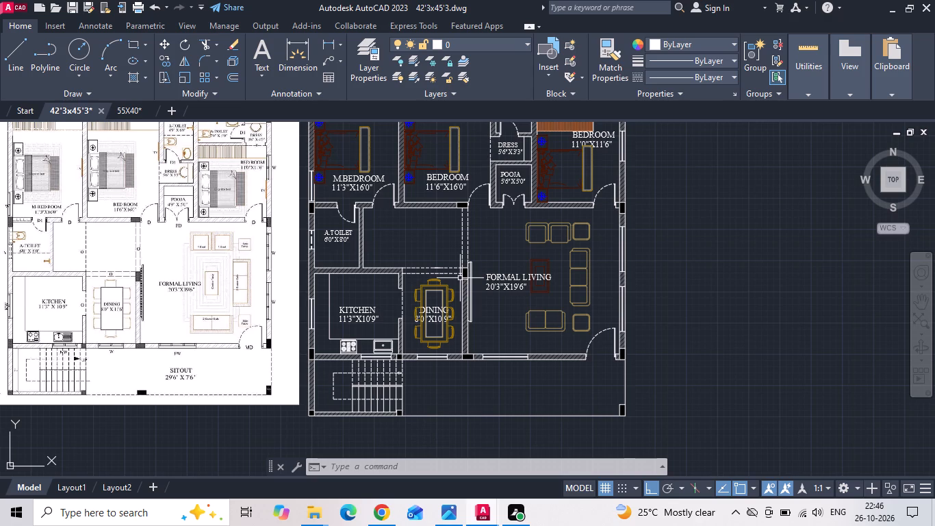
key("ctrl+s")
key("ctrl+s")
key("ctrl+s")
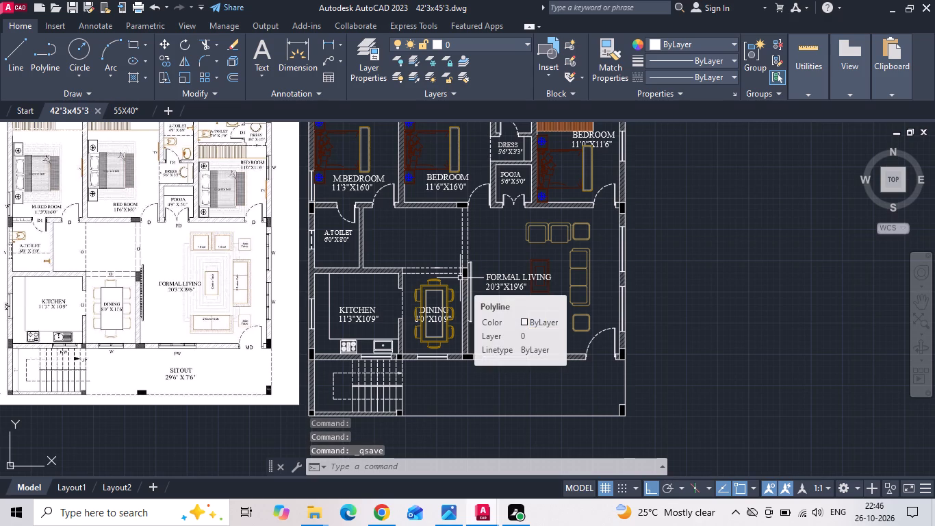
Copy the FORMAL LIVING label with its size line straight down into the open sitout area.
left_click(503, 281)
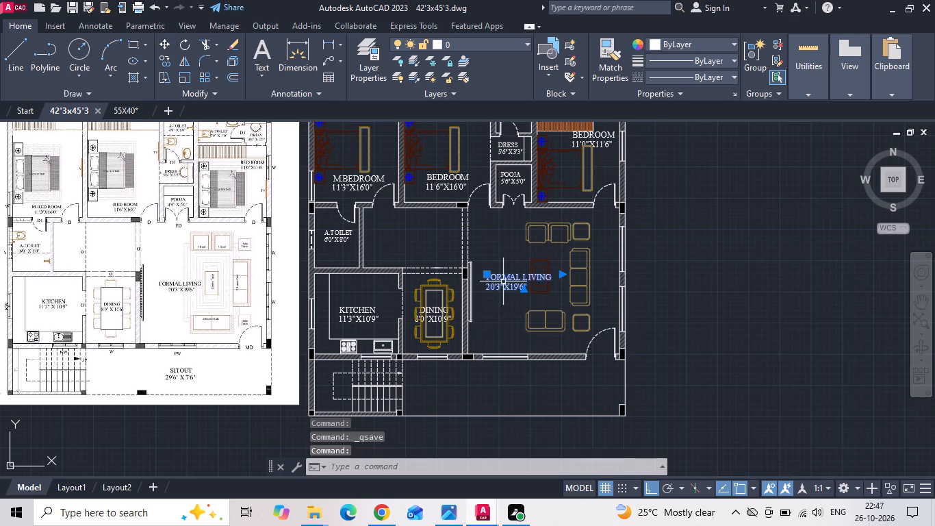
right_click(503, 281)
left_click(538, 270)
left_click_drag(525, 288, 519, 301)
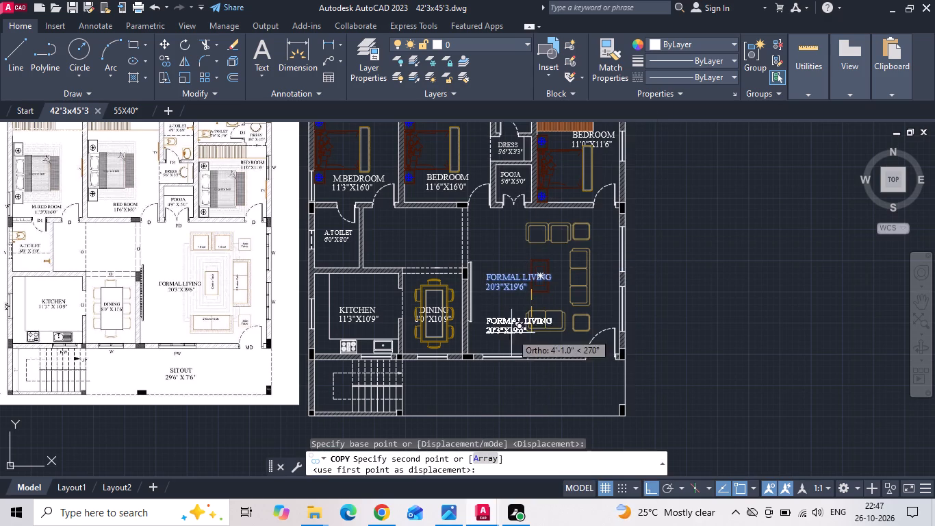
scroll(490, 405, "up", 2)
left_click(489, 390)
key("Escape")
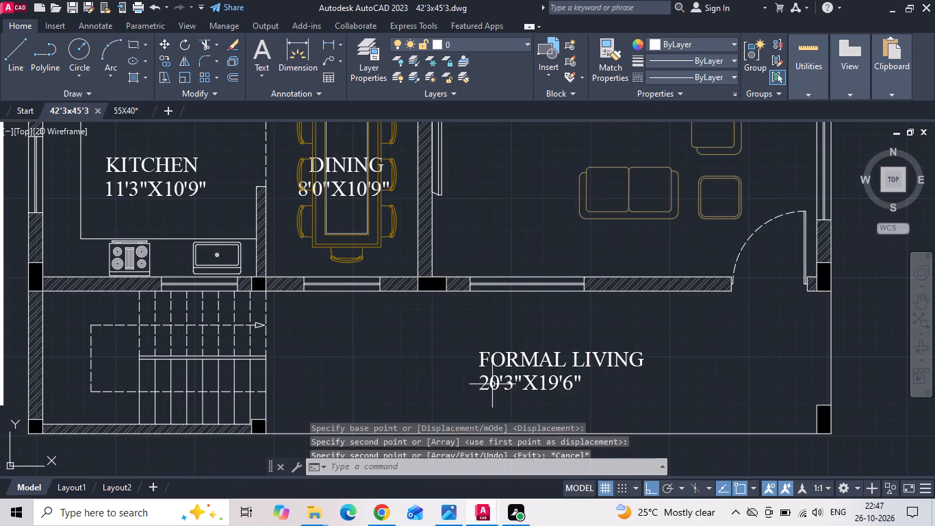
Change the room name in the copied label to SITOUT.
triple_click(509, 358)
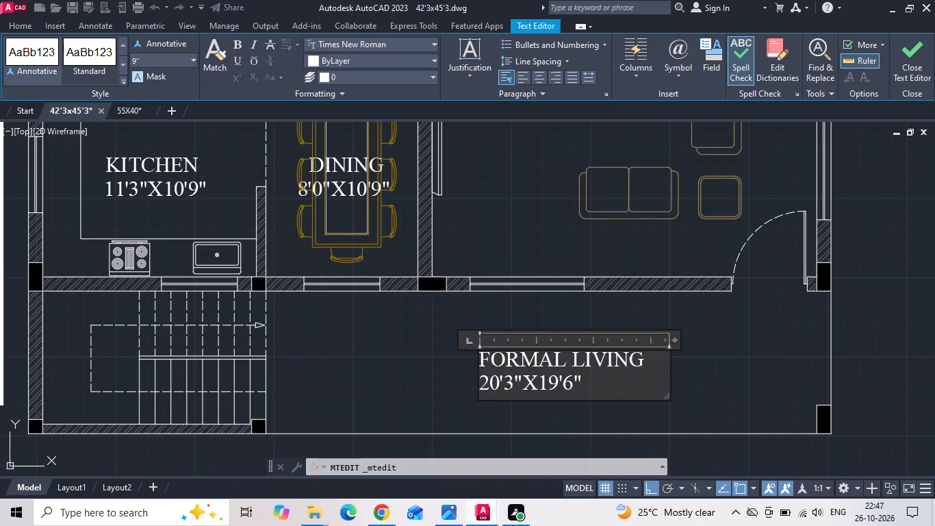
left_click_drag(654, 360, 394, 358)
key("BackSpace")
type("SIT")
type("OUT")
key("Return")
scroll(423, 357, "down", 1)
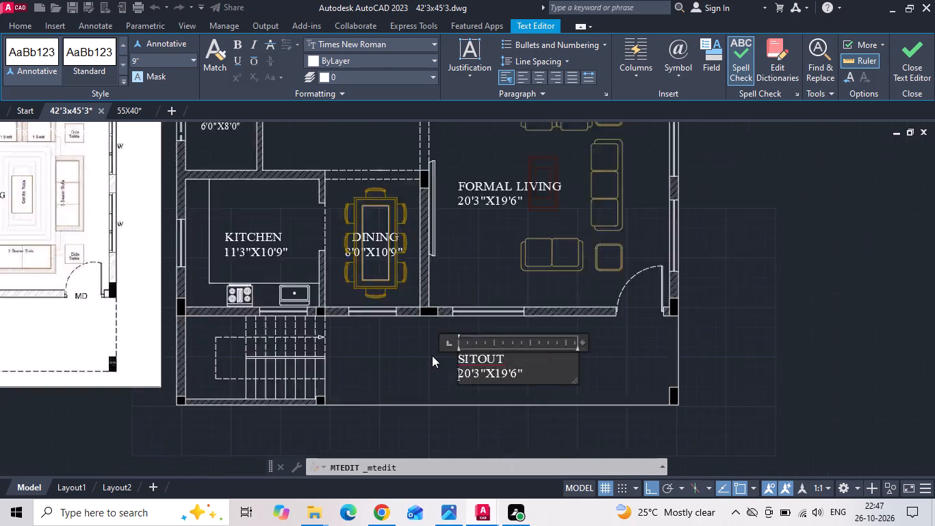
scroll(432, 355, "down", 1)
scroll(440, 366, "up", 1)
left_click(424, 351)
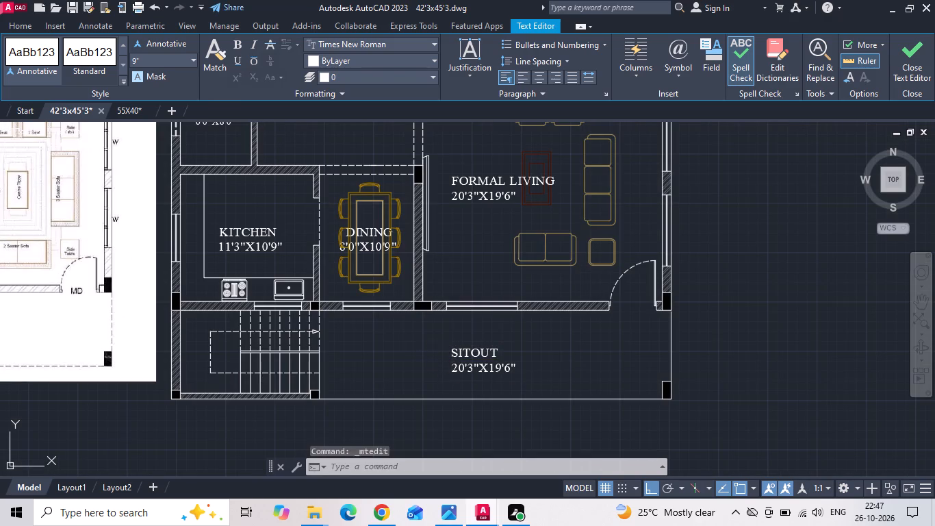
Measure the sitout's length with a linear dimension from the stair edge to the outer side line.
left_click(333, 47)
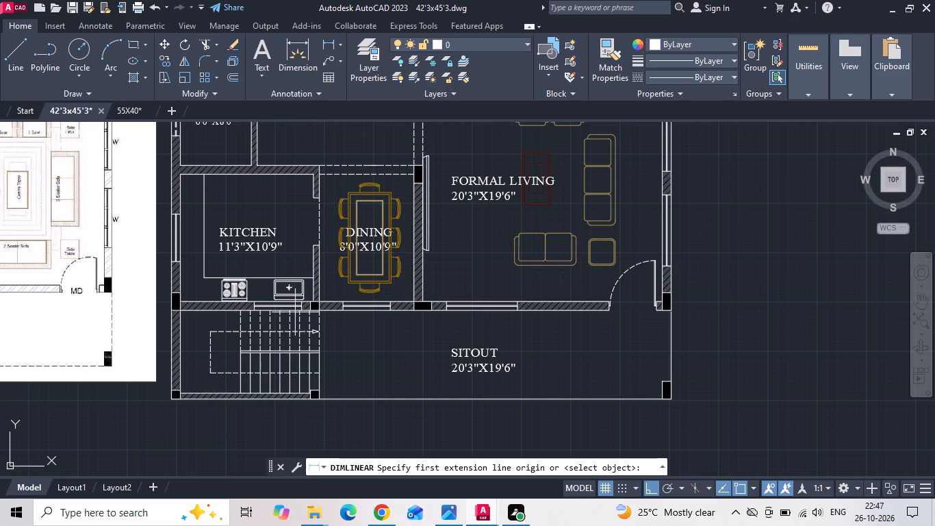
left_click(322, 347)
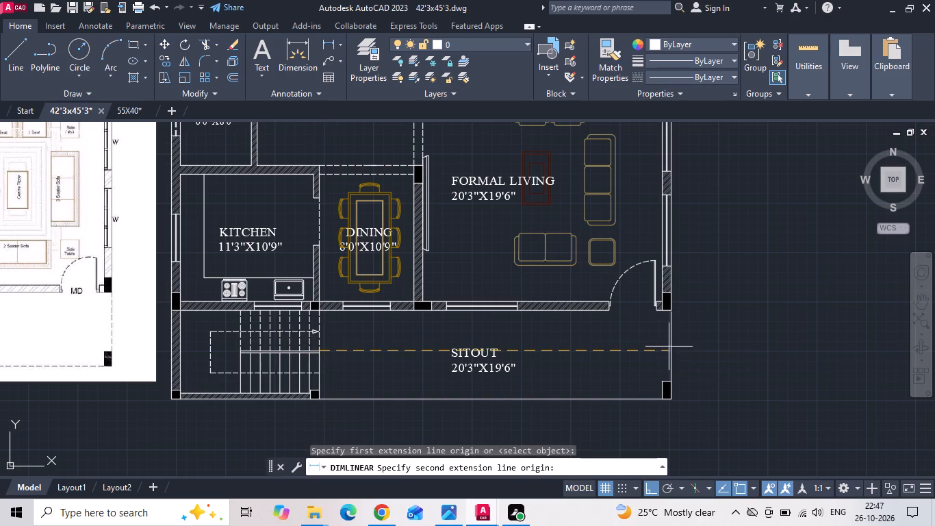
left_click(673, 347)
left_click(667, 333)
Set the size line of the SITOUT label to 29'9"X7'6".
scroll(507, 376, "up", 2)
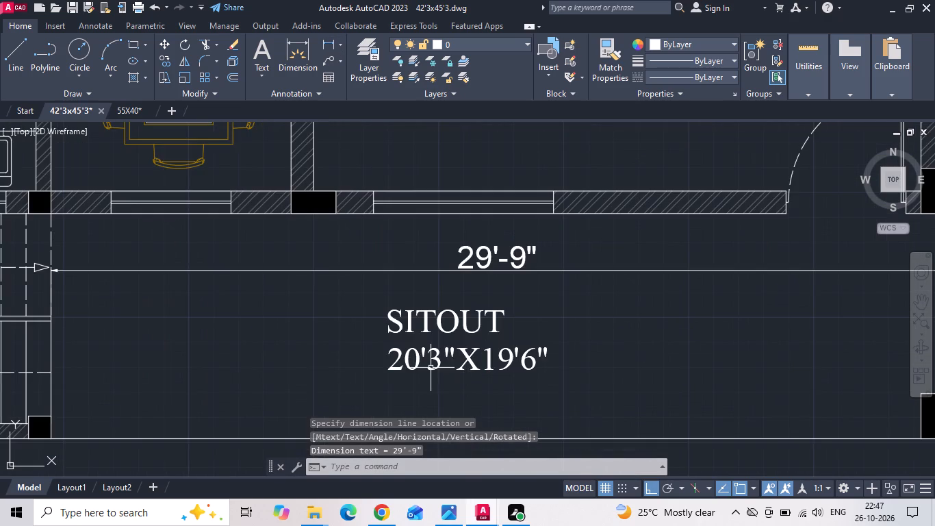
double_click(432, 367)
left_click(441, 366)
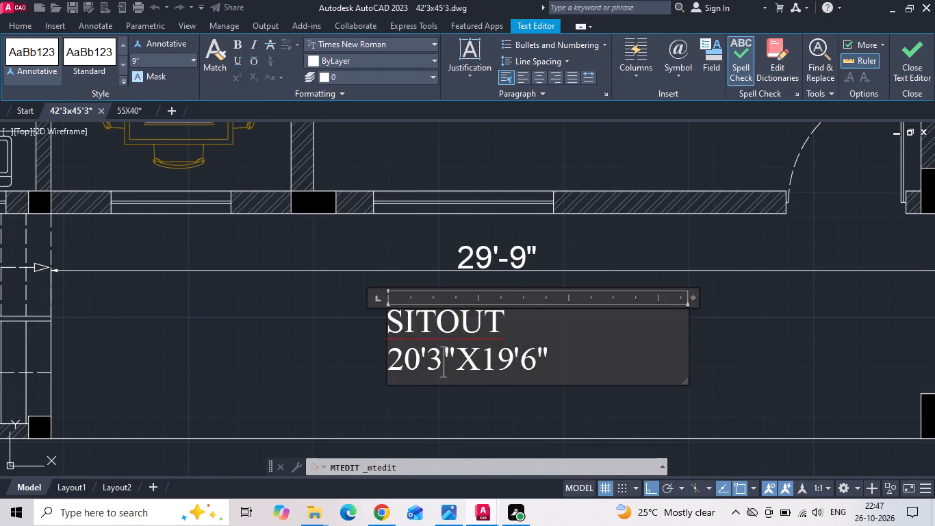
key("BackSpace")
key("9")
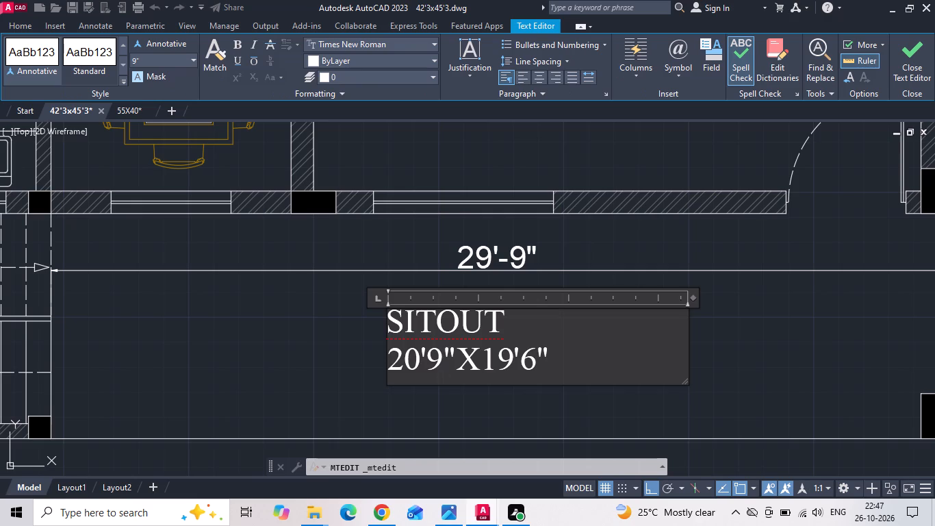
left_click(416, 364)
key("BackSpace")
key("9")
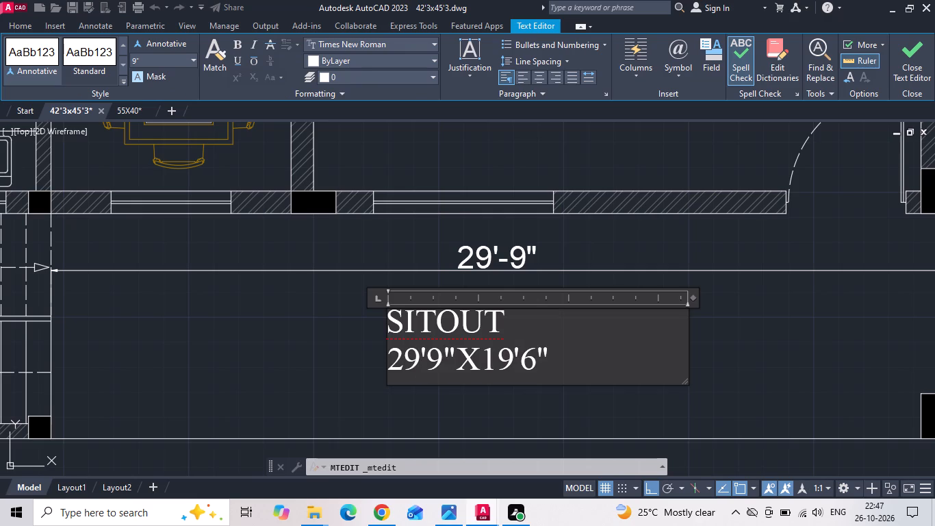
left_click(500, 367)
left_click(509, 371)
key("BackSpace")
key("BackSpace")
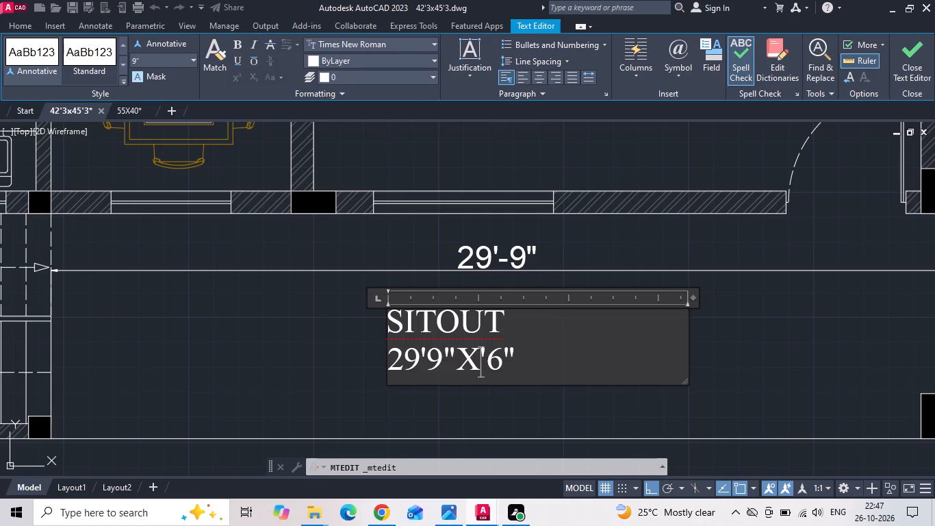
key("7")
scroll(502, 286, "down", 1)
double_click(400, 280)
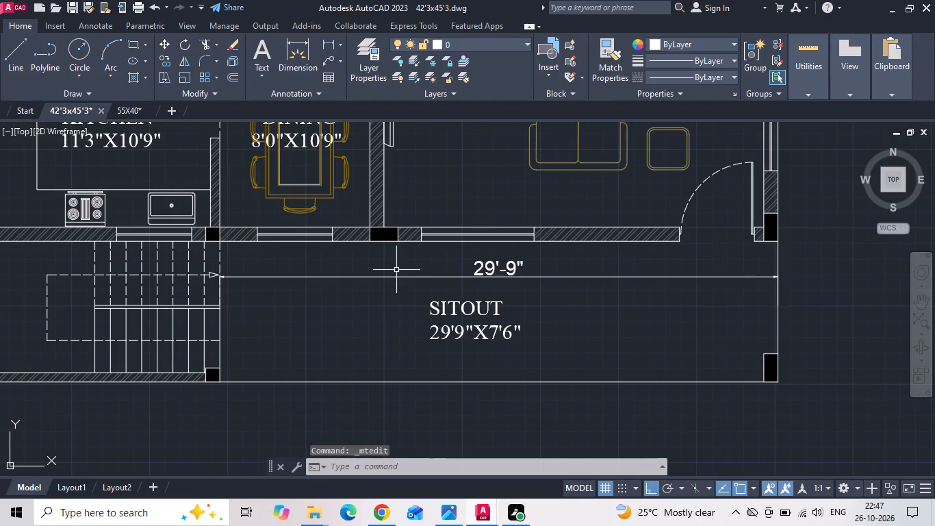
Delete the linear dimension above the SITOUT label.
left_click(396, 269)
left_click(381, 286)
key("Delete")
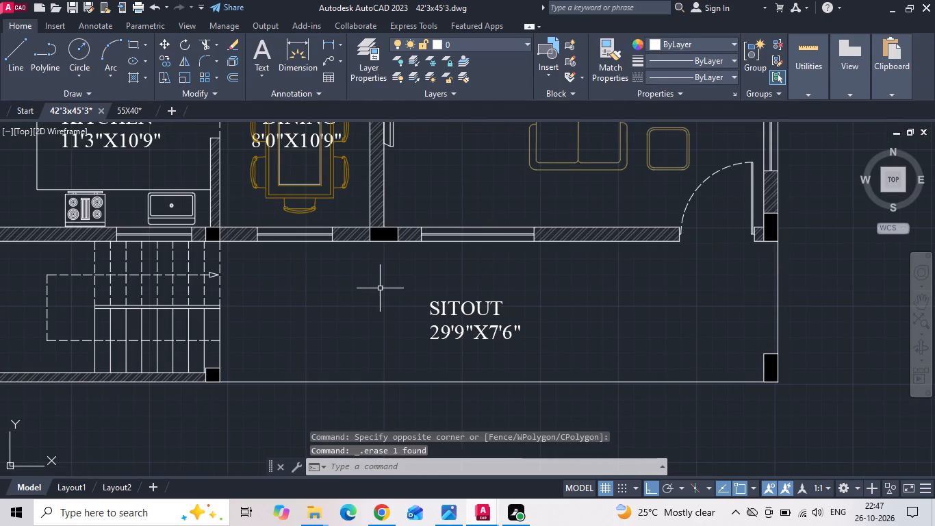
Save the drawing with the sitout label in place.
key("ctrl+s")
key("ctrl+s")
key("ctrl+s")
scroll(474, 314, "down", 3)
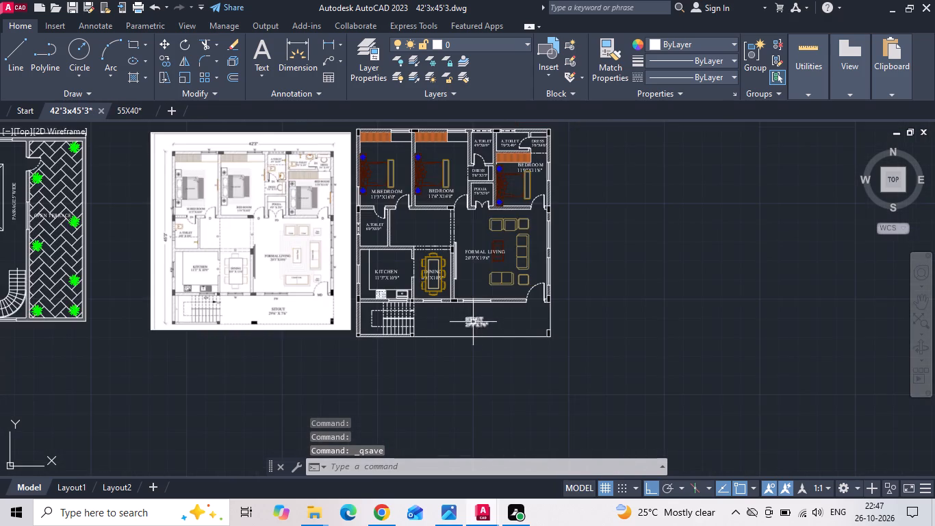
Copy the GROUND FLOOR PLAN title from the older ground floor drawing to below the sitout of the new plan.
scroll(348, 352, "up", 3)
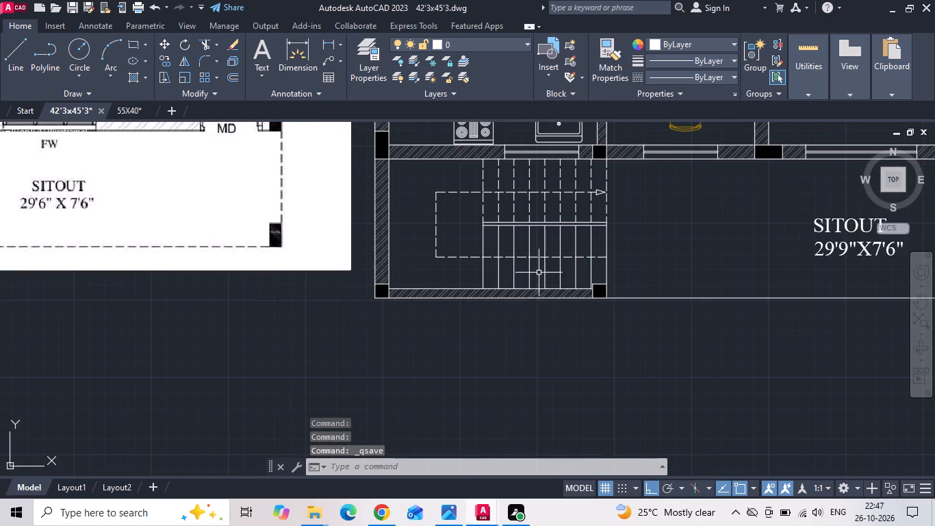
scroll(422, 345, "down", 3)
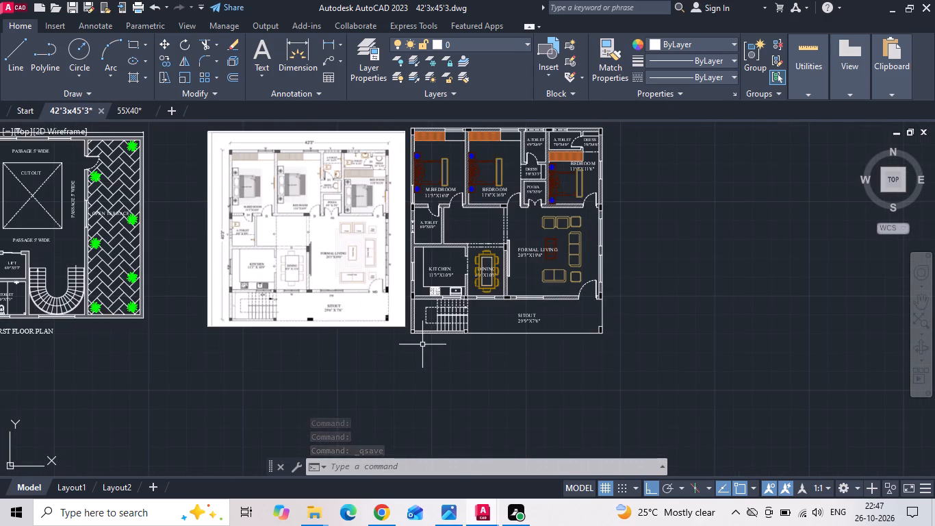
scroll(422, 347, "down", 1)
middle_click_drag(98, 338, 150, 320)
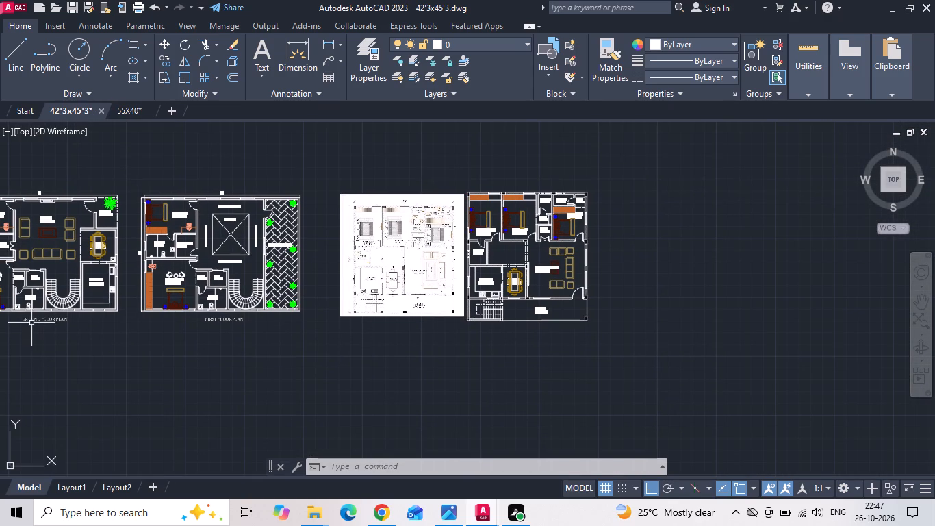
left_click(31, 323)
right_click(33, 320)
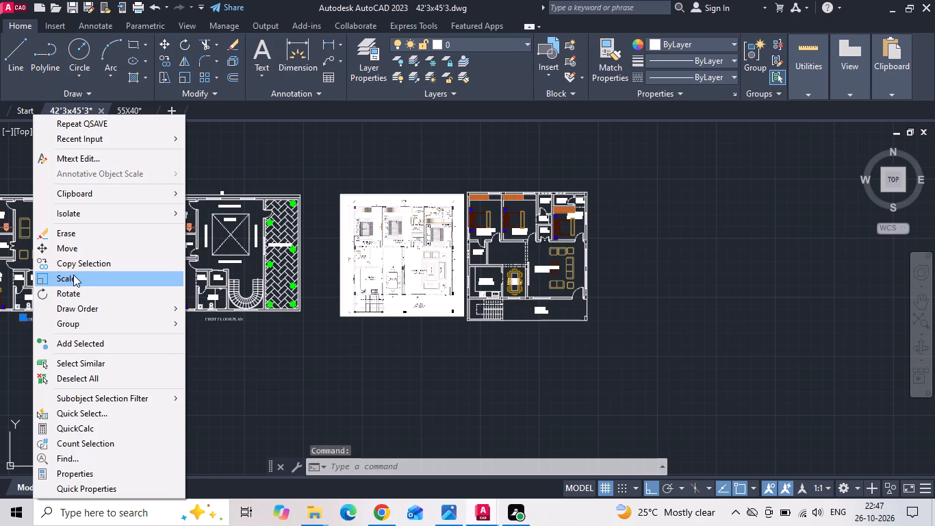
left_click(78, 267)
left_click(49, 343)
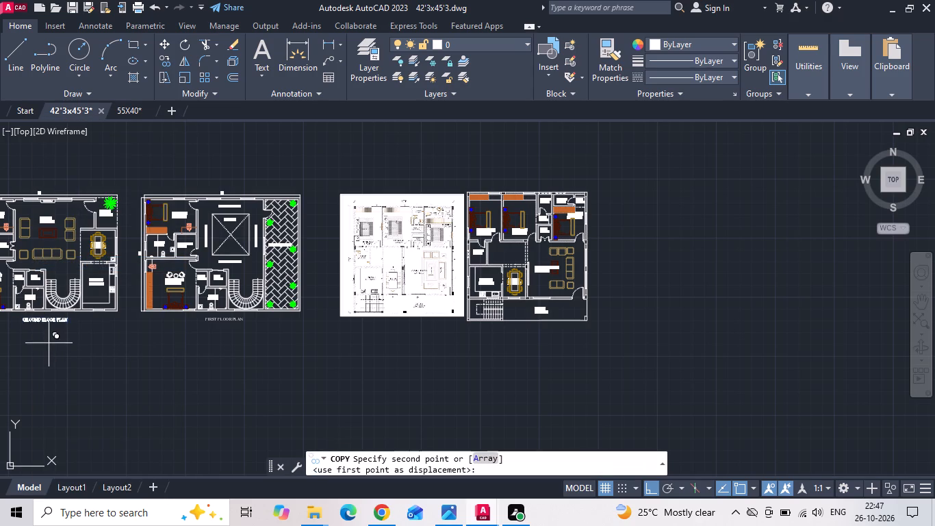
key("F8")
left_click(529, 353)
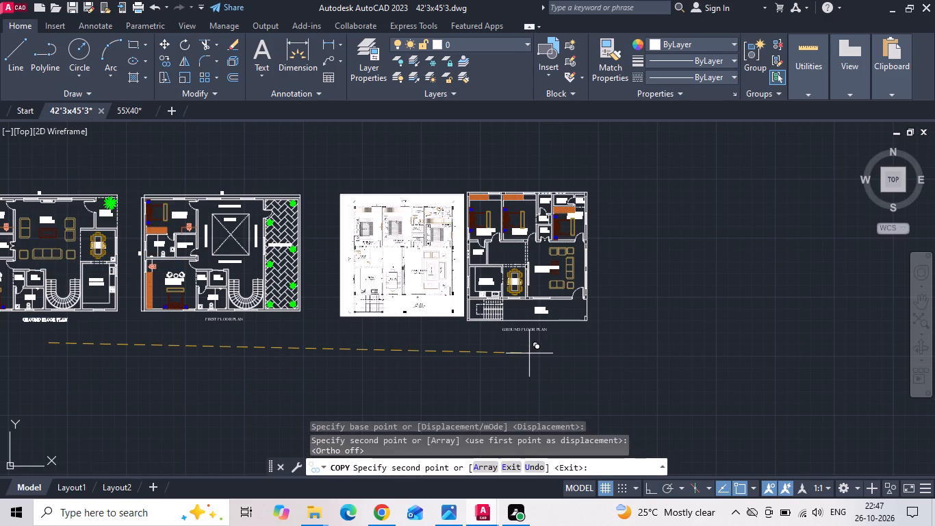
Save the drawing with the copied plan title in place.
key("ctrl+s")
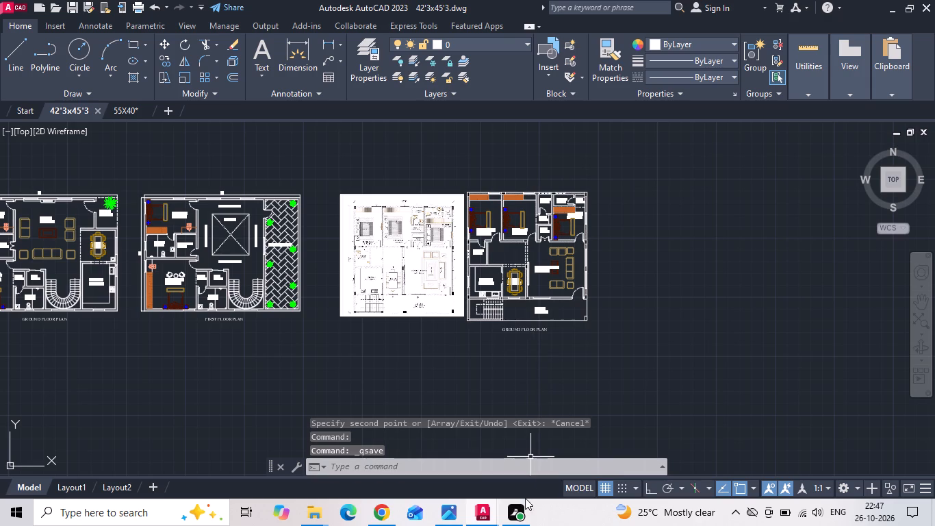
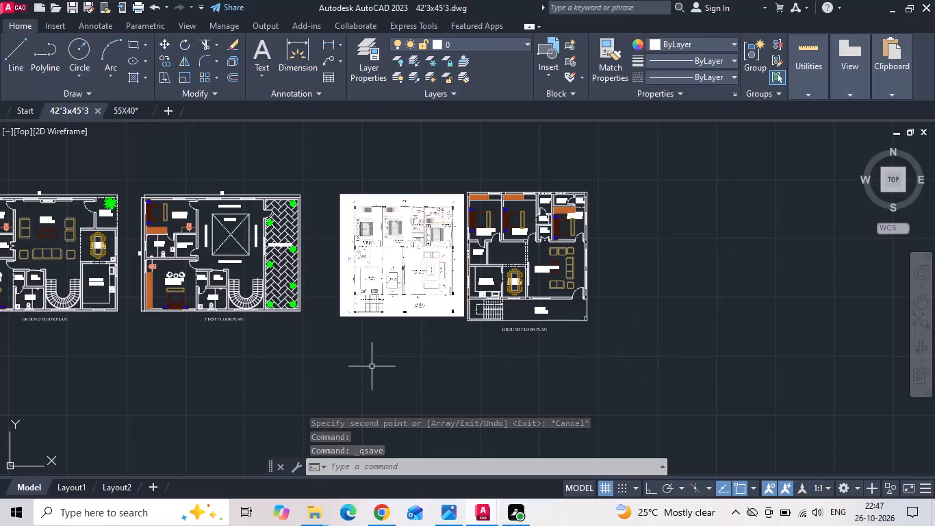
Copy the wall tap from the older ground floor plan's 10'0"X8'0" toilet into the new plan's 6'0"X8'0" toilet.
middle_click_drag(237, 347, 450, 347)
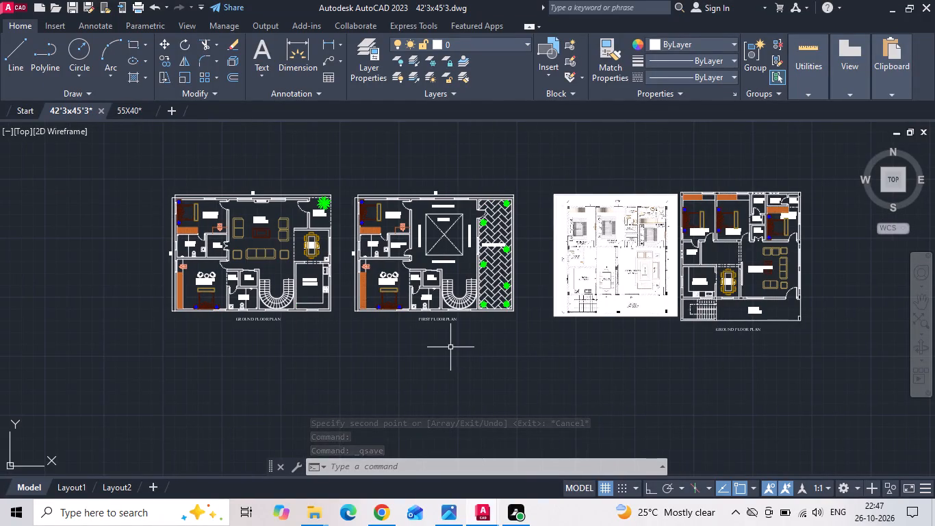
scroll(278, 251, "up", 2)
scroll(188, 257, "down", 2)
scroll(728, 225, "up", 3)
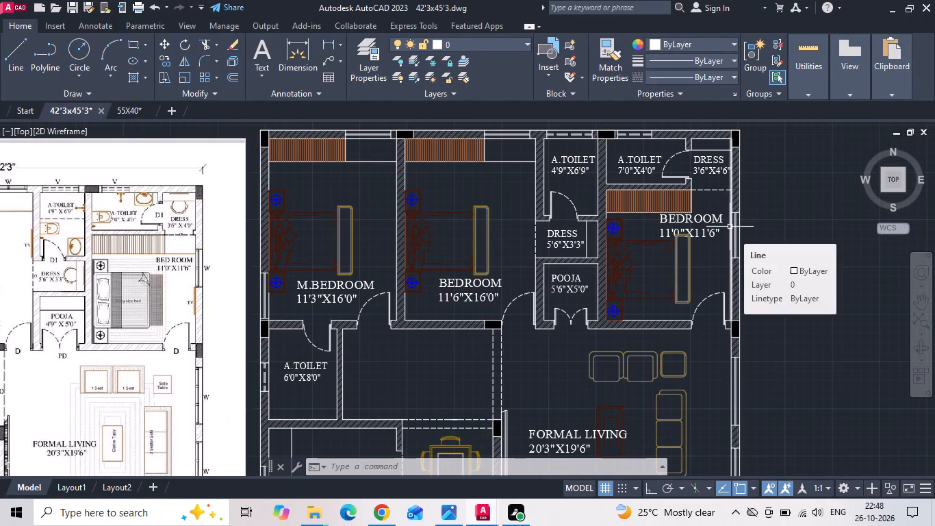
scroll(729, 227, "down", 3)
scroll(176, 239, "up", 2)
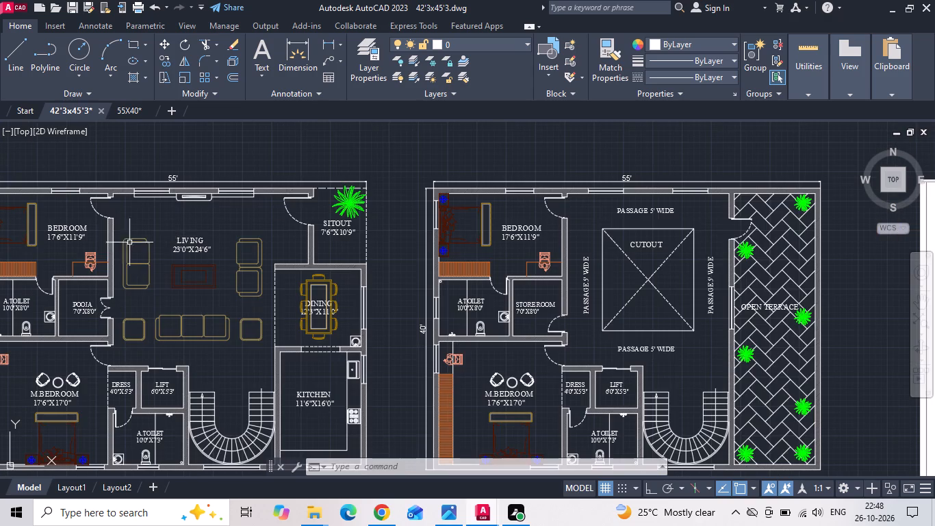
middle_click_drag(77, 253, 182, 222)
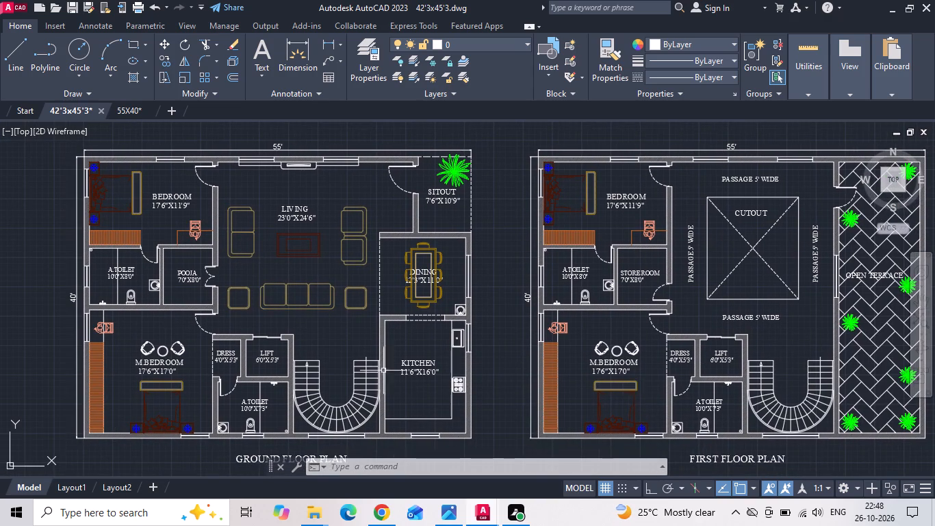
scroll(54, 282, "up", 3)
left_click(274, 368)
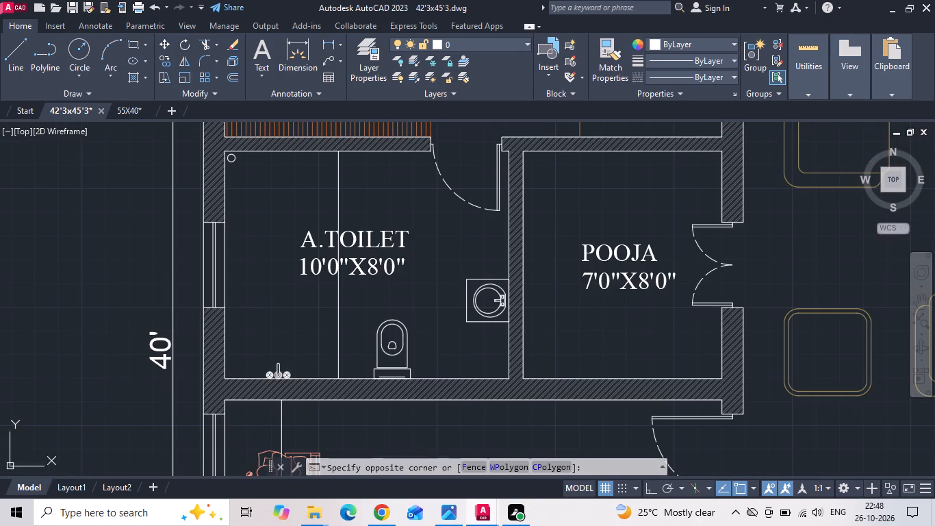
left_click(273, 373)
left_click(281, 373)
right_click(281, 366)
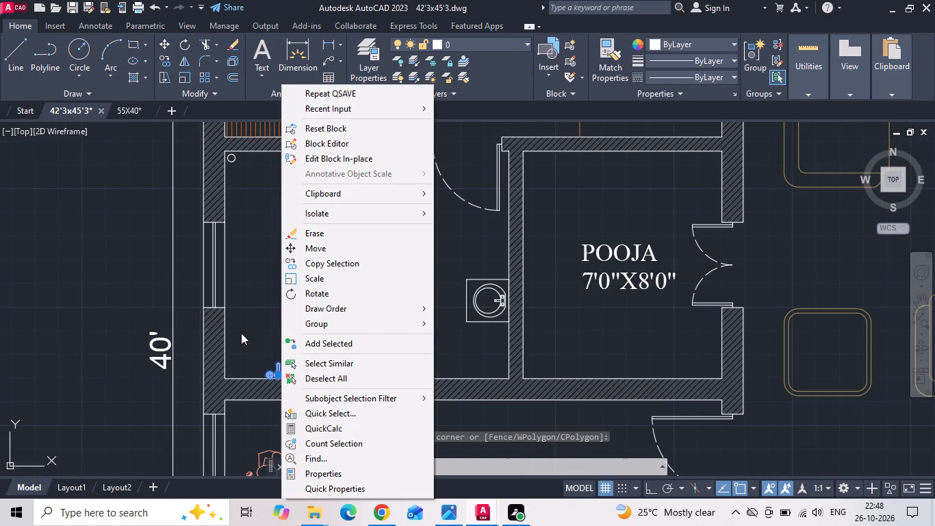
right_click(247, 323)
left_click(274, 271)
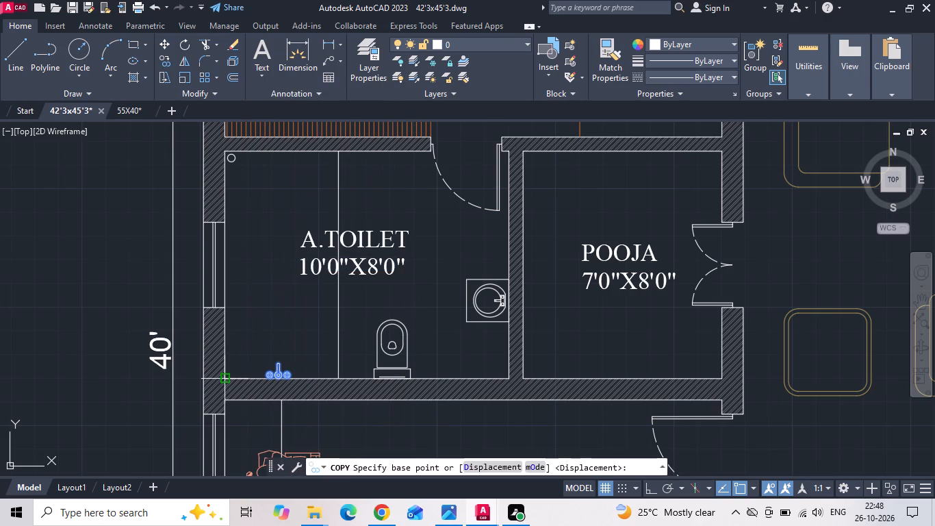
left_click(226, 381)
scroll(166, 334, "down", 6)
scroll(444, 325, "up", 3)
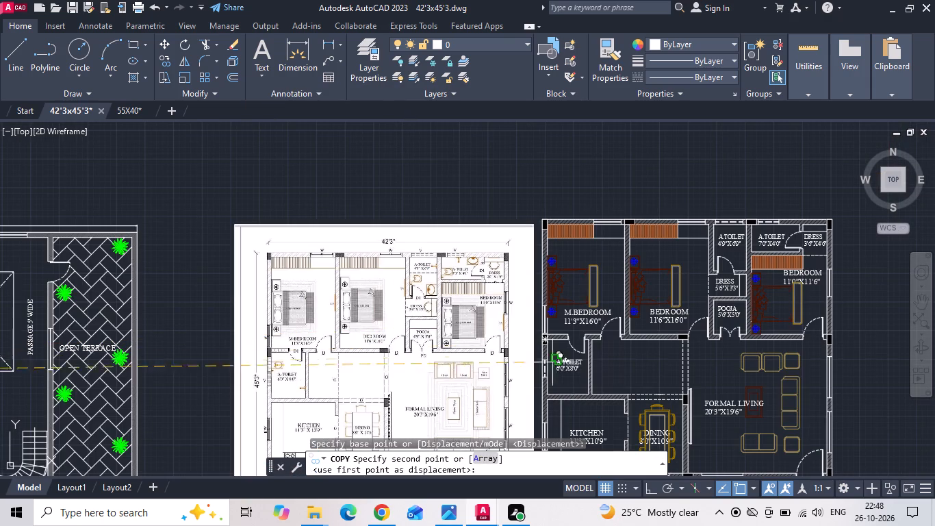
scroll(567, 396, "up", 1)
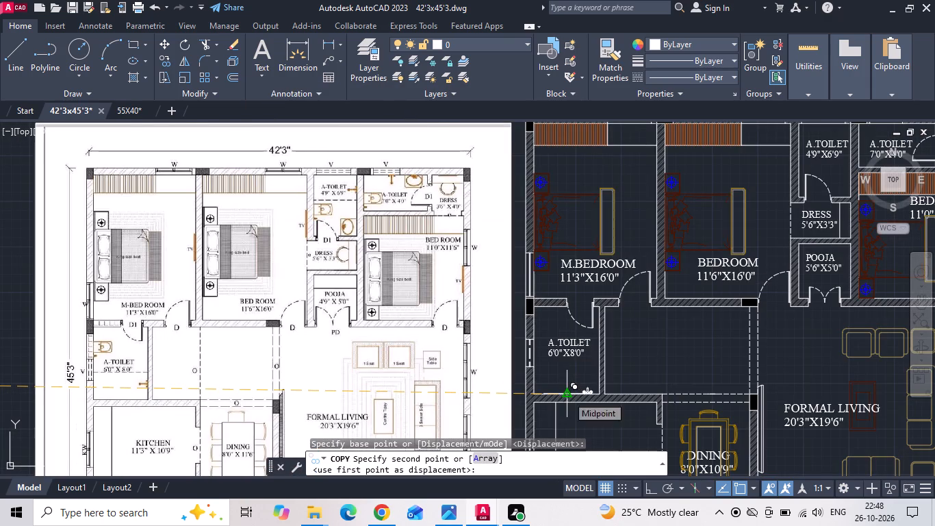
scroll(580, 392, "up", 2)
left_click(524, 368)
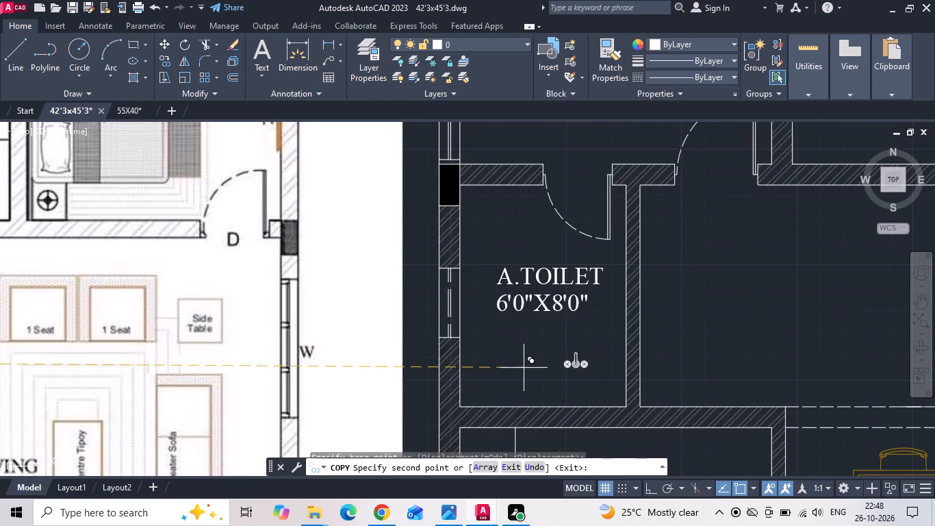
key("Escape")
Rotate the copied tap 90 degrees so its spout points away from the toilet's inner partition wall.
left_click(589, 359)
left_click(569, 367)
right_click(569, 367)
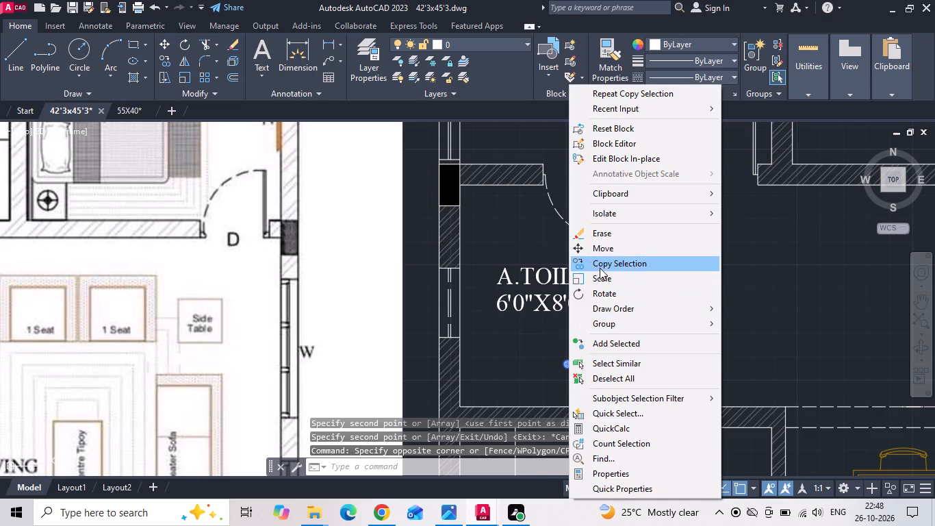
left_click(601, 295)
scroll(600, 340, "up", 2)
left_click_drag(596, 358, 596, 341)
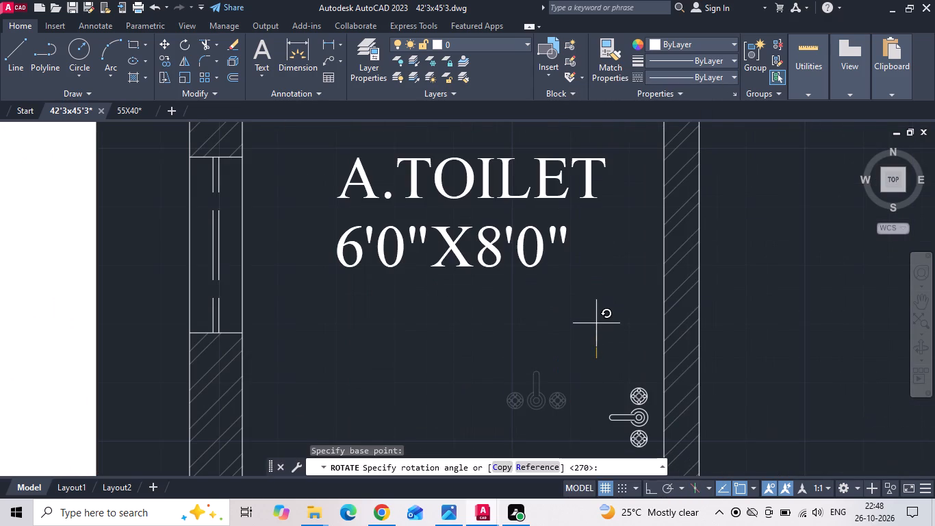
left_click(596, 323)
Offset the inner line of the wall between the 6'0"X8'0" toilet and the kitchen 3' into the toilet.
middle_click_drag(596, 322, 567, 243)
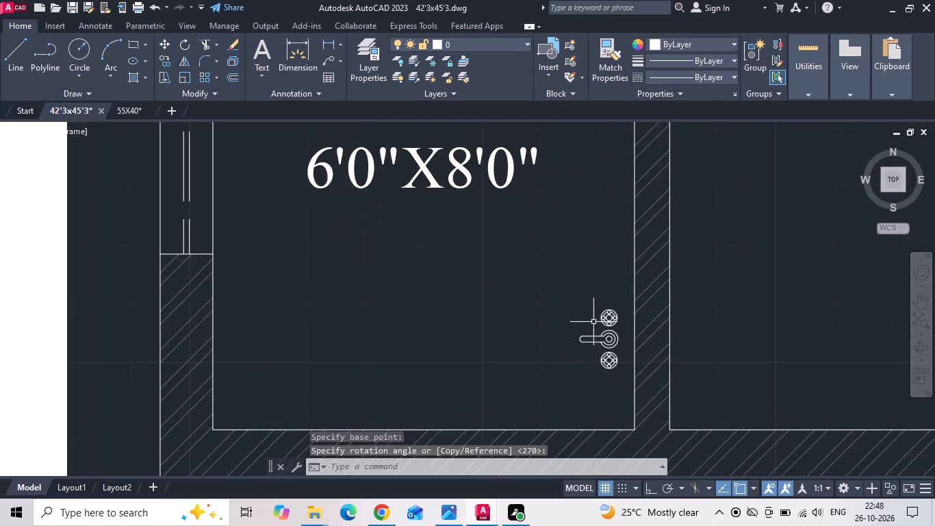
type("O 3'")
key("Return")
left_click(537, 429)
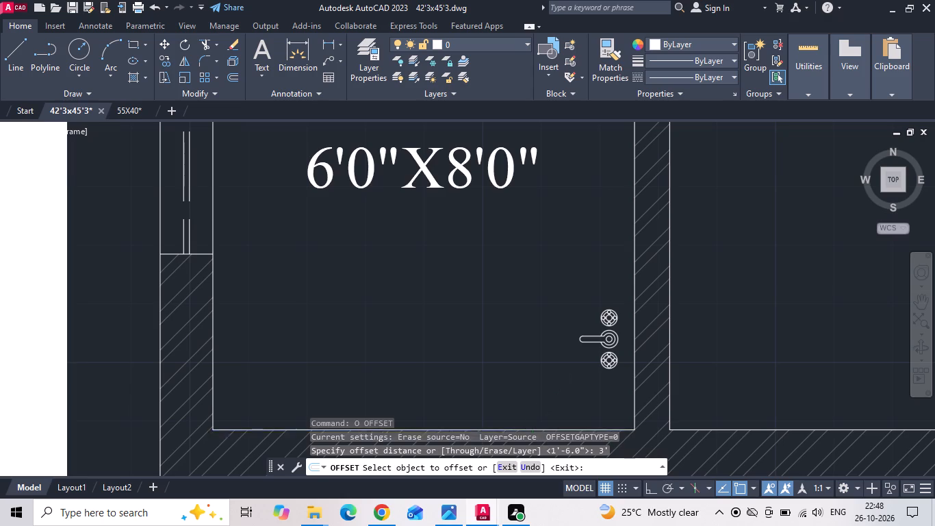
left_click(542, 380)
key("Escape")
Move the rotated tap against the inner face of the toilet's partition wall, within the 3' wet area.
left_click(595, 342)
right_click(595, 341)
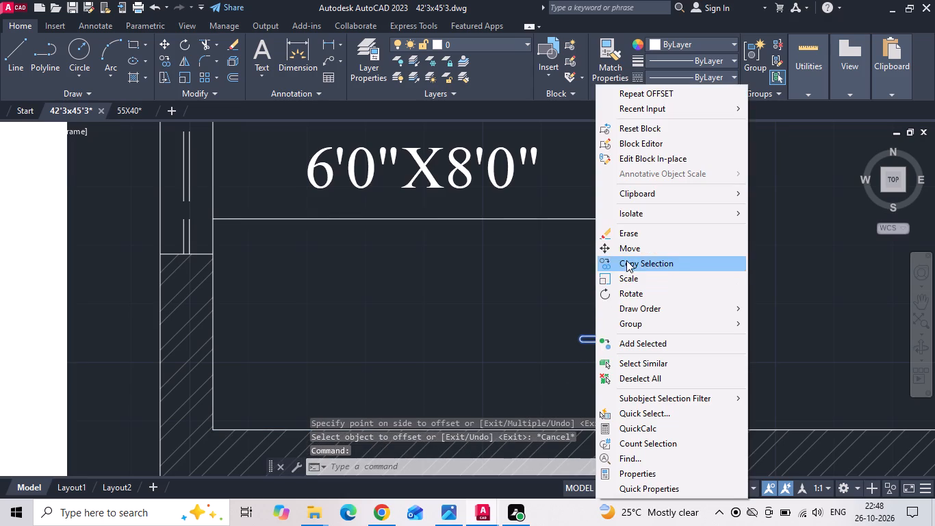
left_click(628, 251)
left_click(623, 339)
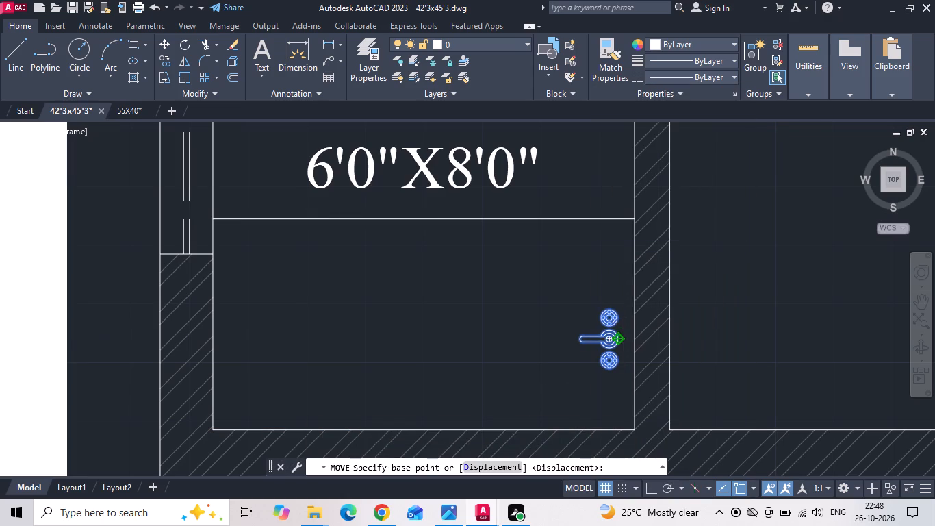
left_click(632, 317)
Copy the WC from the first floor plan's 10'0"X8'0" toilet into the new plan's 6'0"X8'0" toilet.
scroll(610, 342, "down", 2)
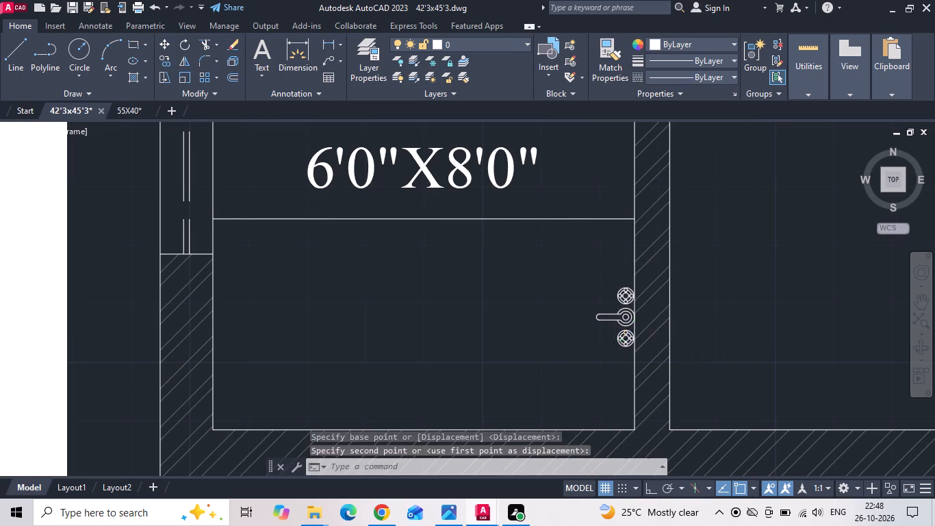
scroll(610, 342, "down", 3)
middle_click_drag(325, 318, 522, 289)
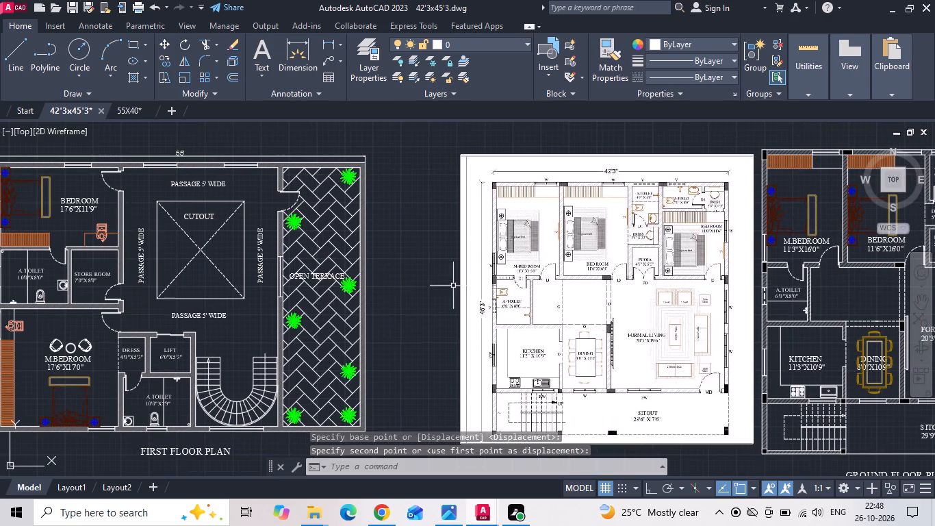
scroll(491, 239, "down", 1)
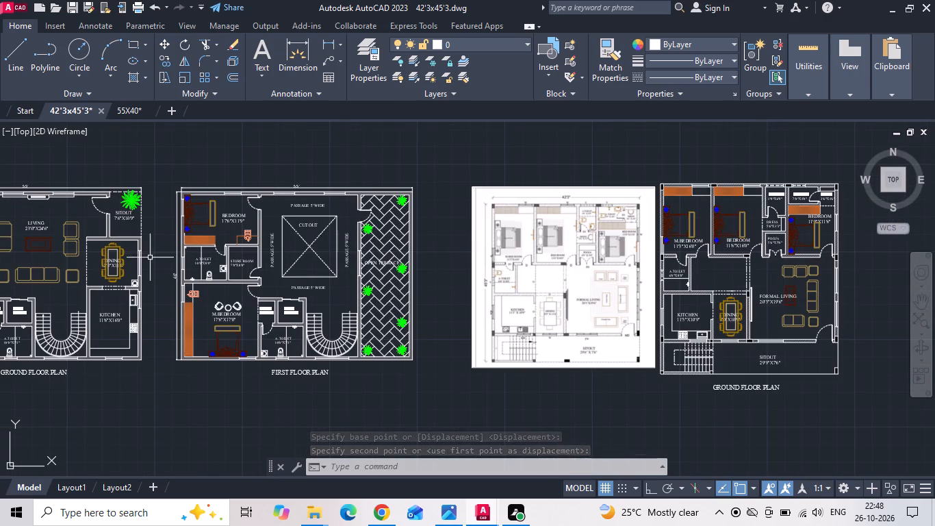
scroll(217, 264, "up", 2)
left_click(205, 279)
left_click(201, 287)
right_click(201, 287)
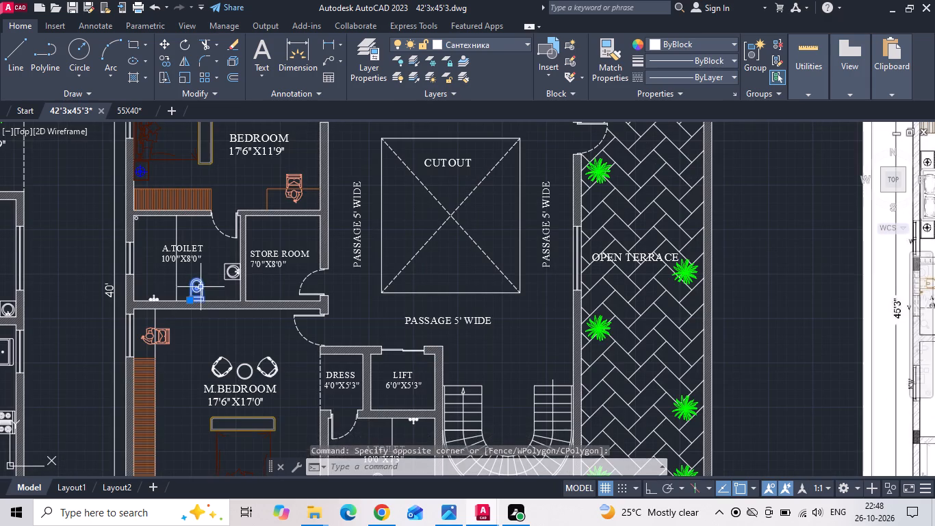
left_click(239, 263)
left_click_drag(198, 295, 227, 294)
middle_click_drag(481, 263, 64, 263)
scroll(25, 263, "down", 2)
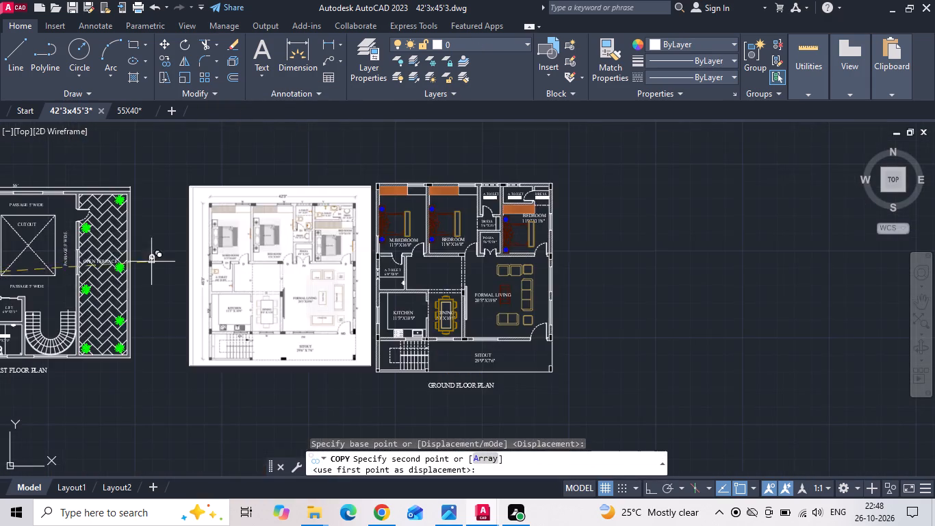
scroll(354, 264, "up", 2)
scroll(427, 286, "up", 3)
left_click(399, 208)
key("Escape")
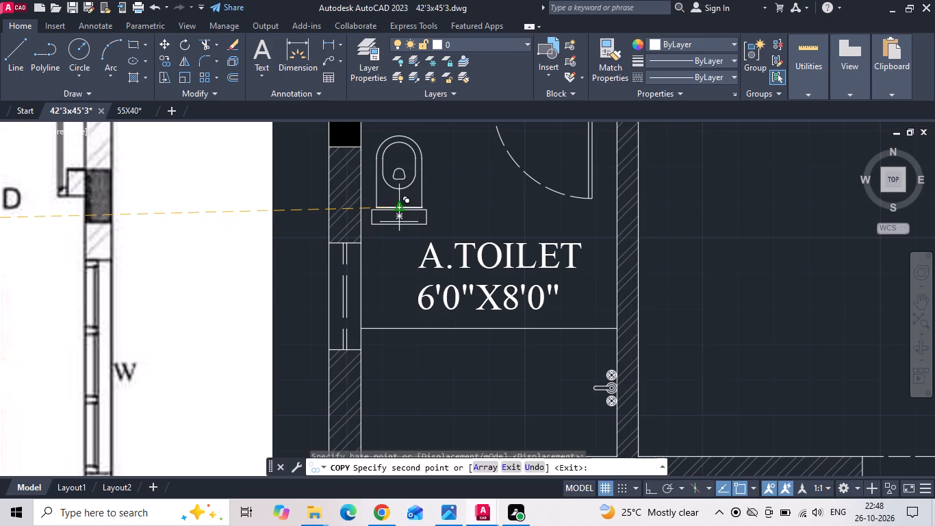
Turn ortho on and rotate the copied WC a quarter turn so its tank faces the toilet's window wall.
left_click(437, 191)
left_click(398, 184)
right_click(398, 184)
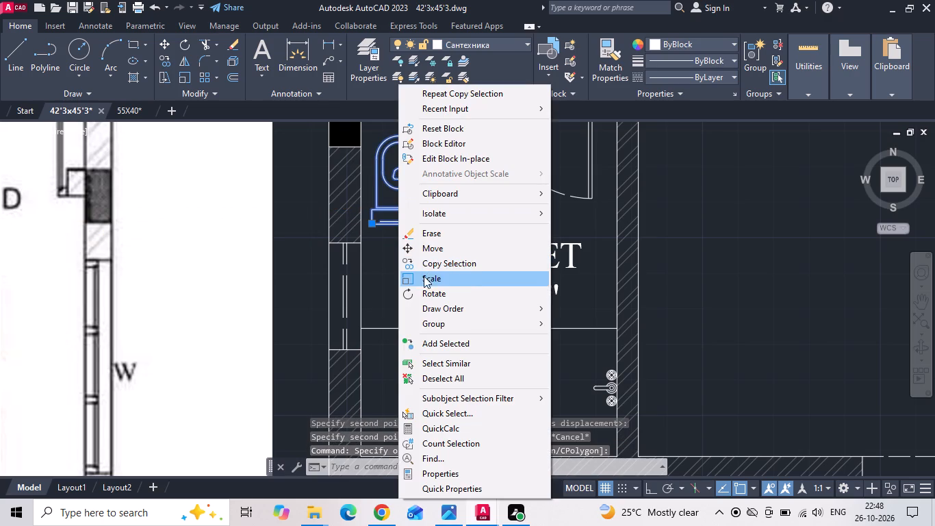
left_click(421, 290)
key("F8")
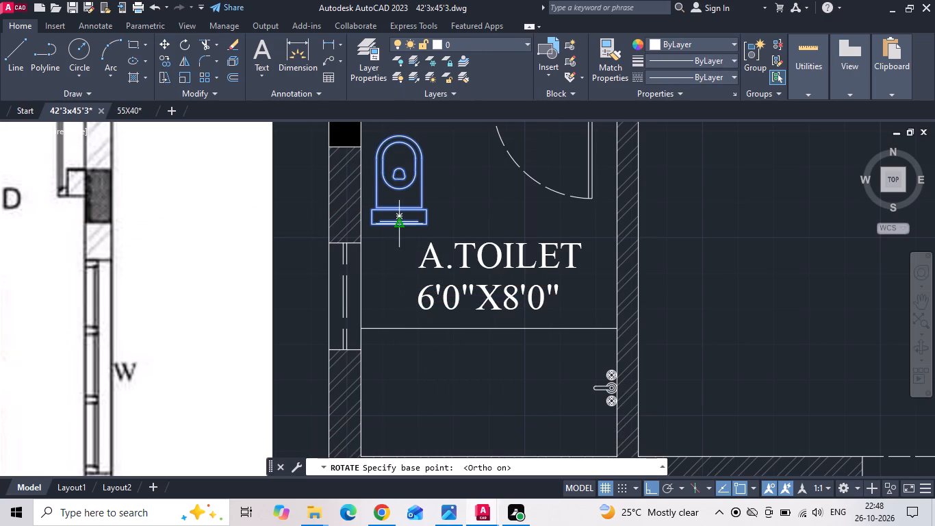
left_click(401, 228)
left_click(387, 251)
Move the rotated WC so its tank sits against the inner face of the toilet's window wall.
left_click(398, 218)
right_click(398, 218)
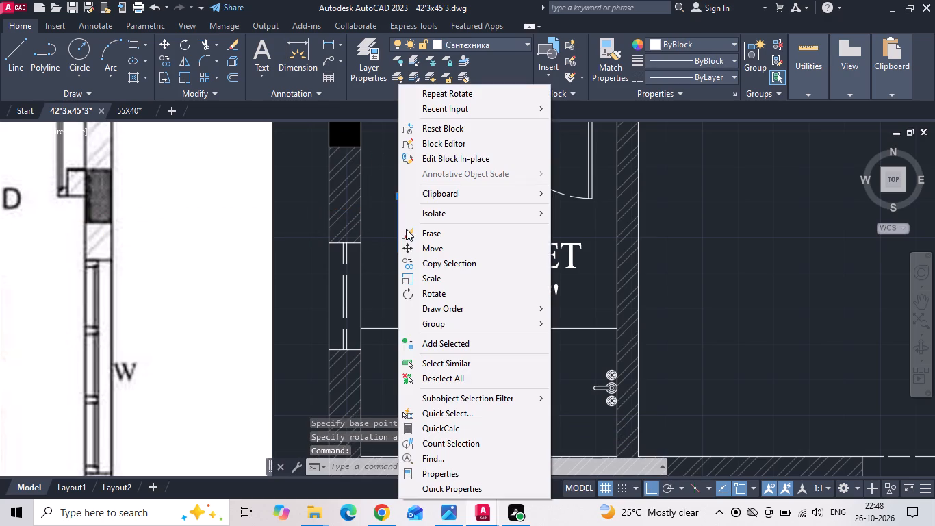
left_click(408, 242)
left_click(396, 227)
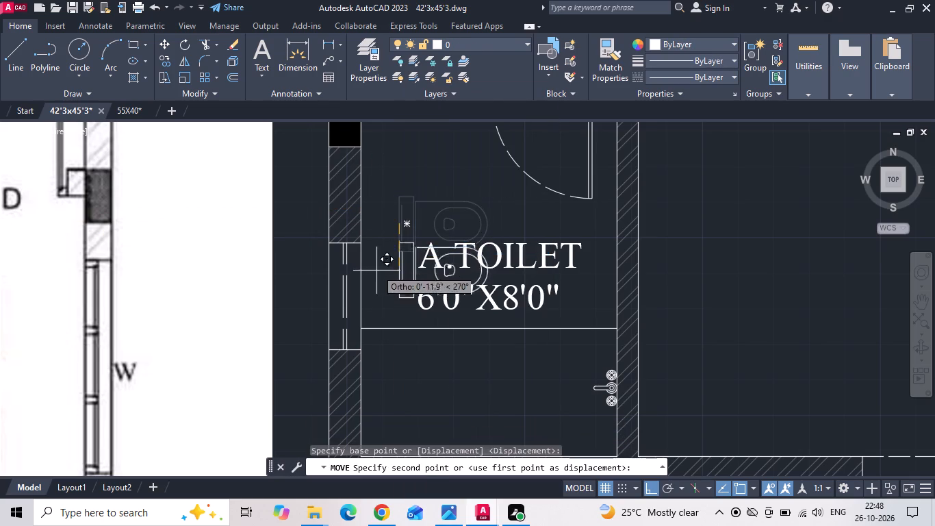
left_click(365, 284)
Move the WC along the window wall, away from the wet-area line and toward the toilet door.
scroll(396, 253, "down", 3)
scroll(472, 278, "down", 1)
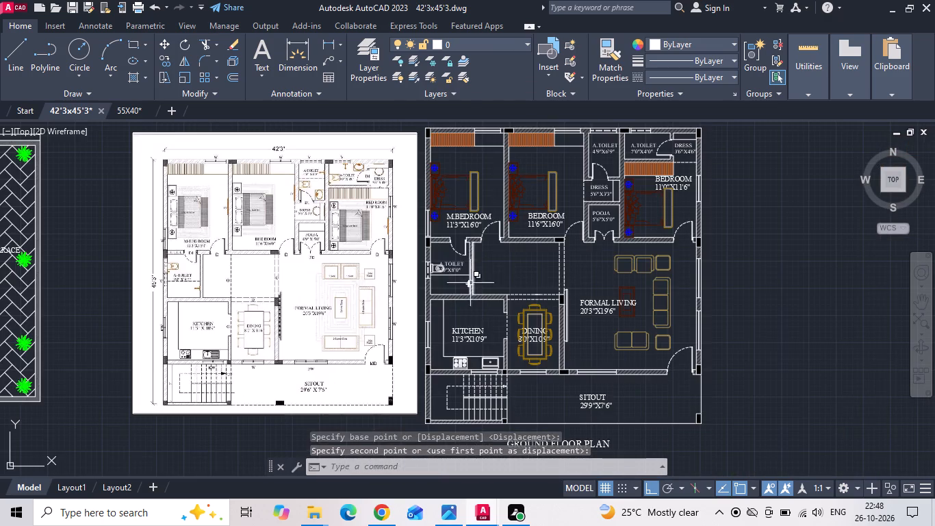
scroll(439, 263, "up", 4)
left_click(413, 263)
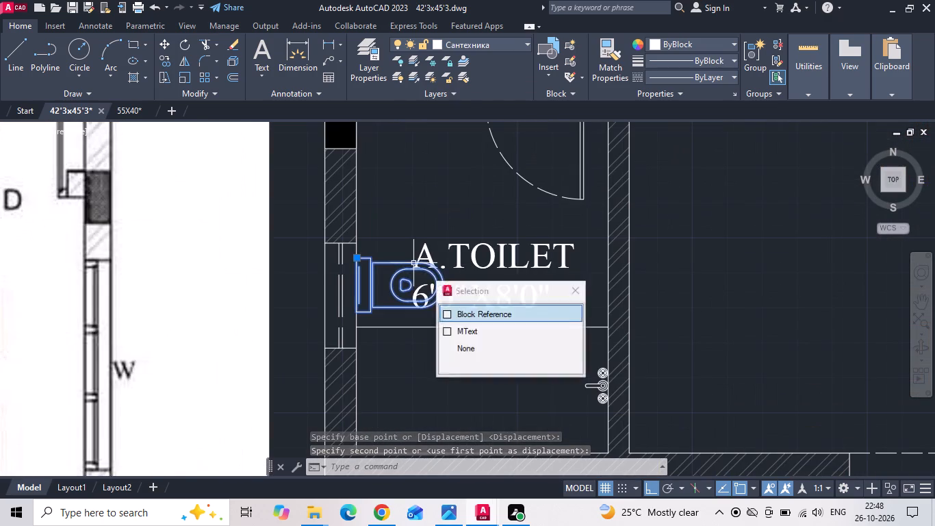
right_click(413, 263)
left_click(462, 246)
left_click(425, 403)
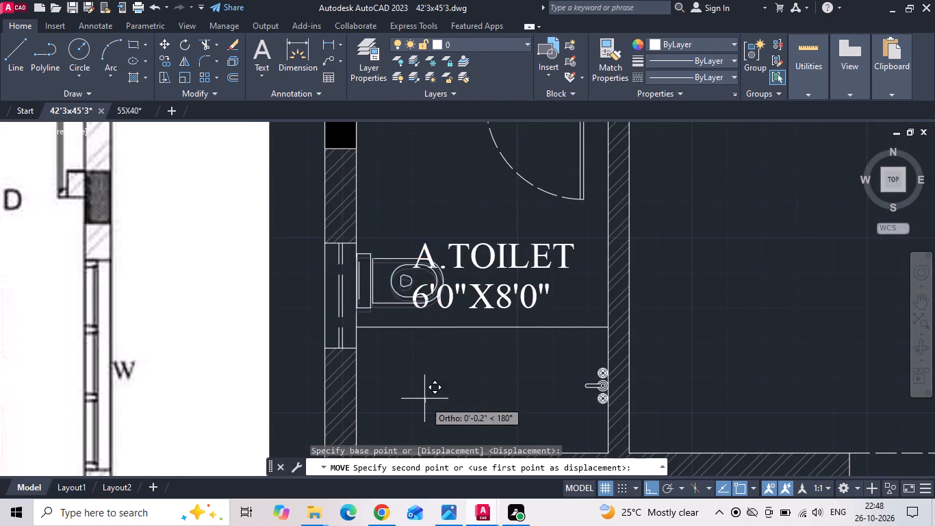
left_click(441, 362)
key("Escape")
Move the A.TOILET 6'0"X8'0" label slightly down toward the wet-area line.
left_click(493, 266)
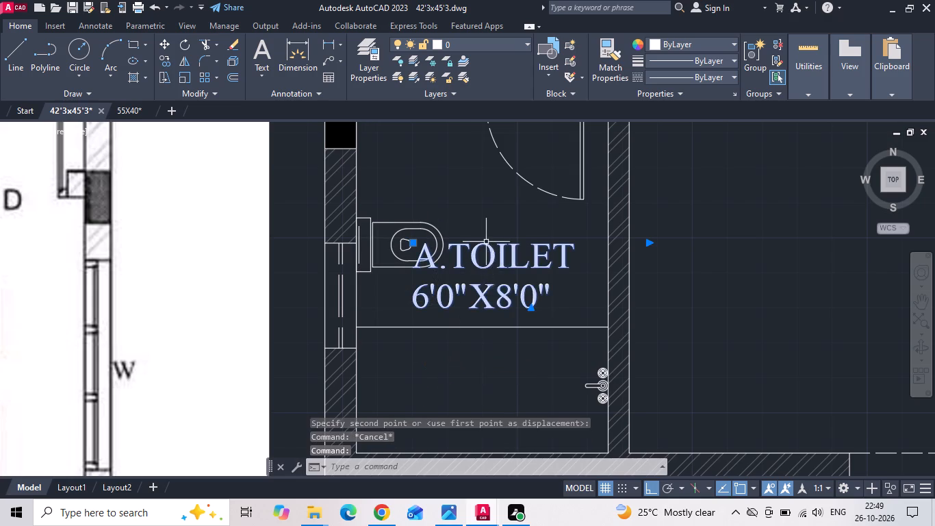
right_click(486, 242)
left_click(505, 255)
left_click(778, 205)
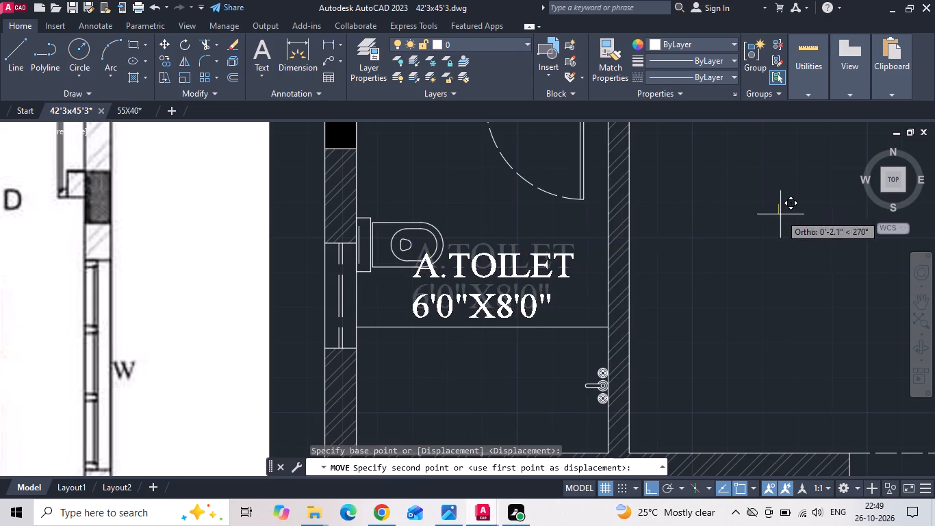
left_click(781, 223)
Copy the tap from the 6'0"X8'0" toilet onto the 4'9"X6'9" toilet's wall shared with the 7'0"X4'0" toilet, near the window.
scroll(509, 323, "down", 3)
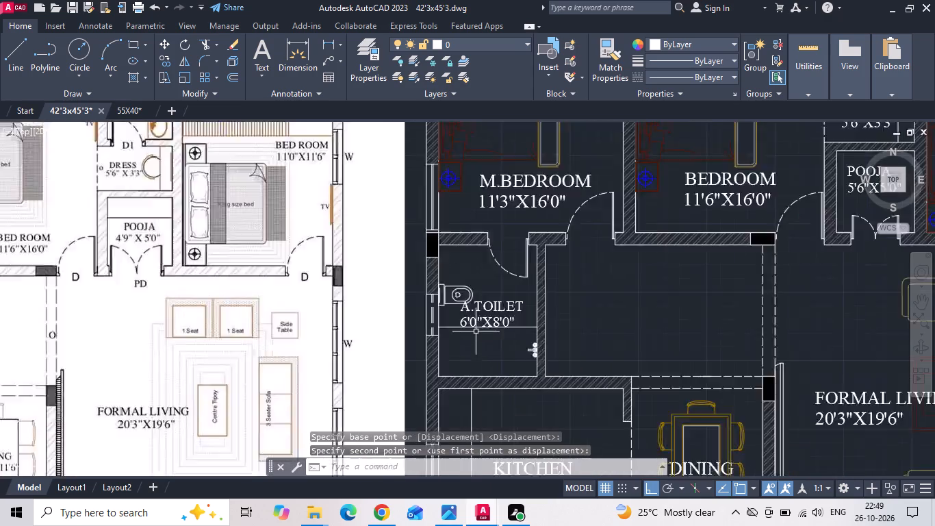
middle_click_drag(630, 250, 387, 262)
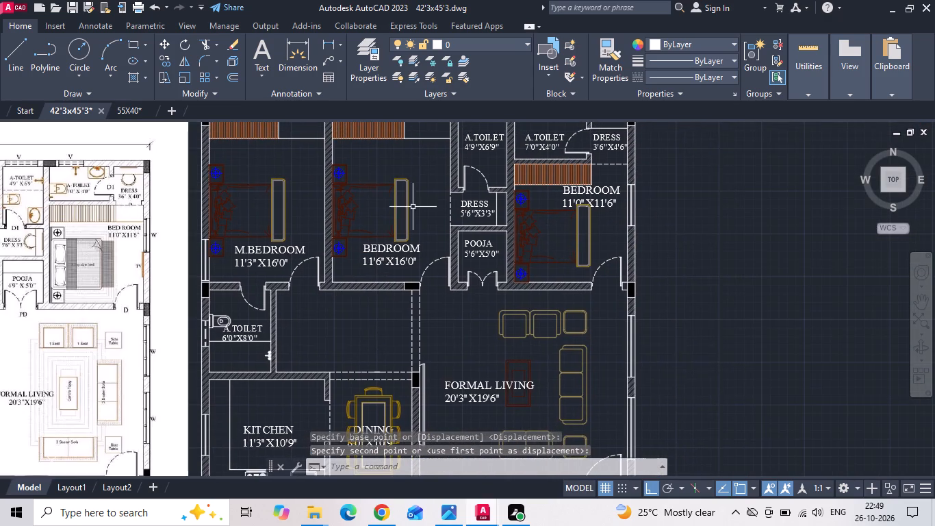
scroll(613, 209, "down", 1)
scroll(259, 226, "up", 1)
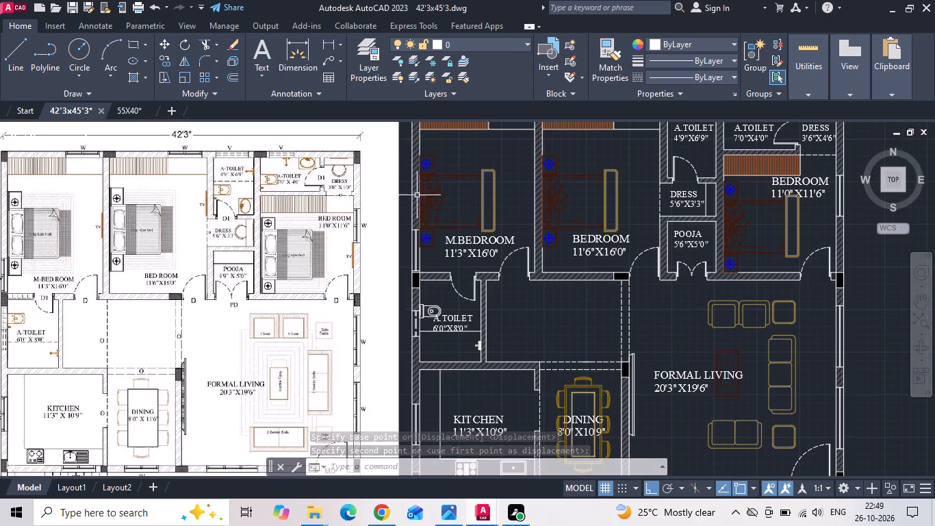
left_click(479, 349)
right_click(479, 349)
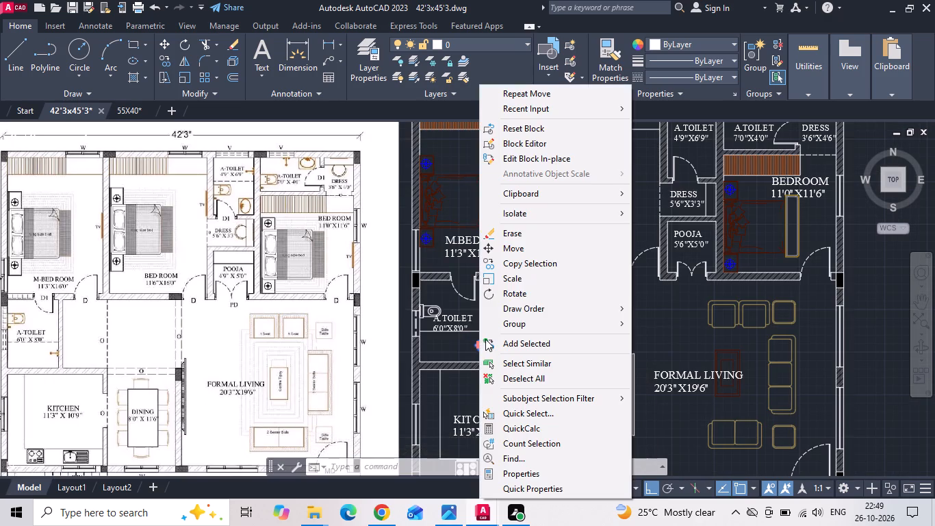
left_click(515, 262)
scroll(507, 327, "up", 2)
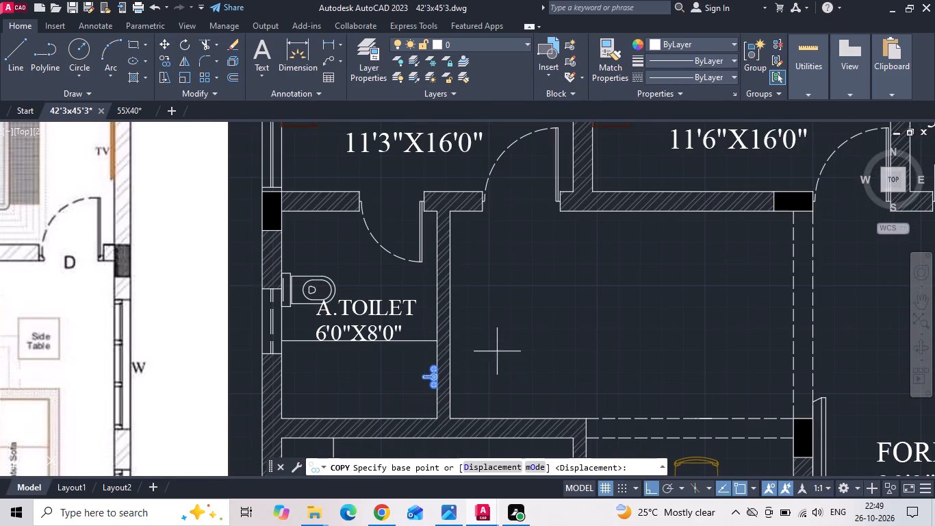
left_click(436, 420)
scroll(433, 415, "down", 3)
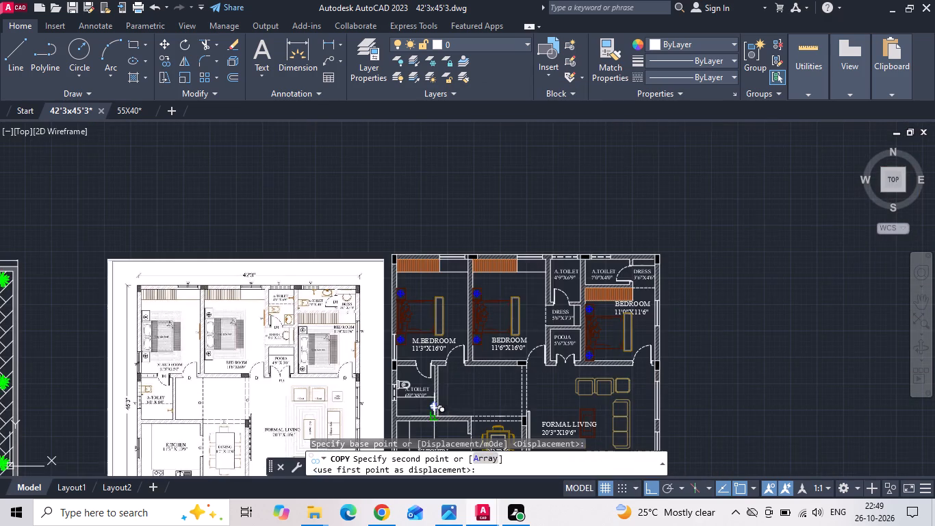
scroll(579, 277, "up", 2)
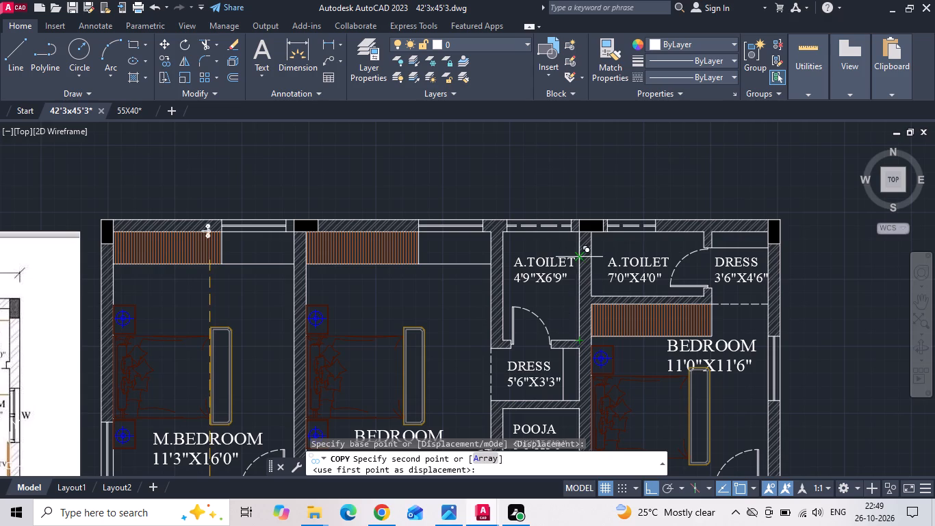
scroll(575, 268, "up", 2)
left_click(576, 281)
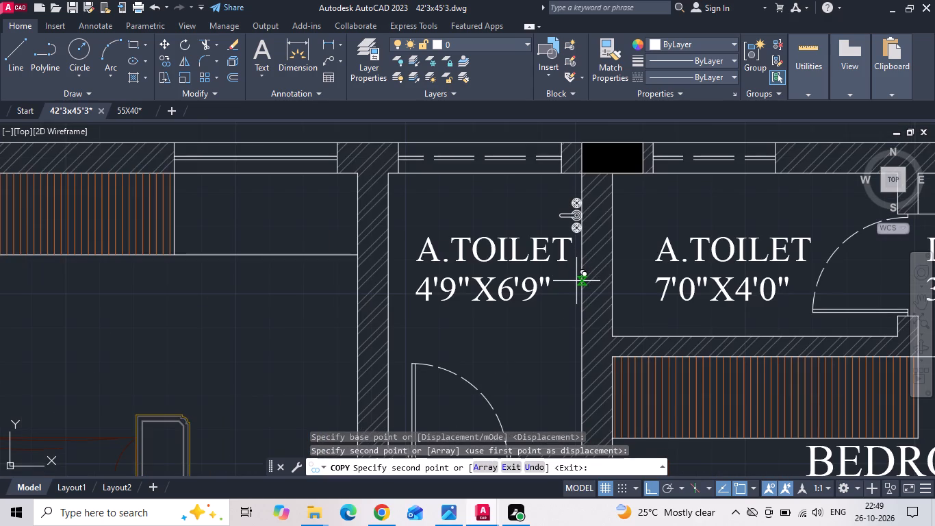
key("Escape")
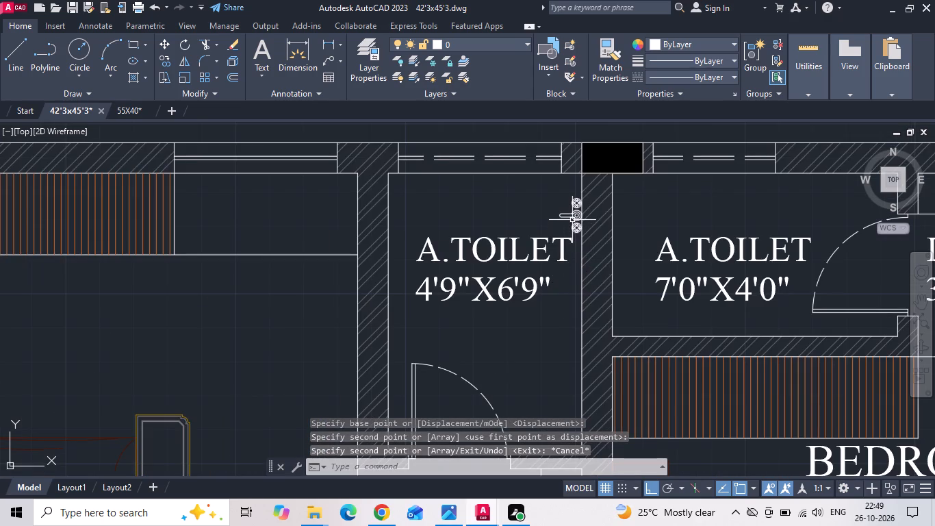
Move the copied tap slightly along its wall, away from the 4'9"X6'9" toilet's window.
left_click(572, 220)
right_click(572, 220)
left_click(577, 245)
left_click_drag(563, 324, 565, 331)
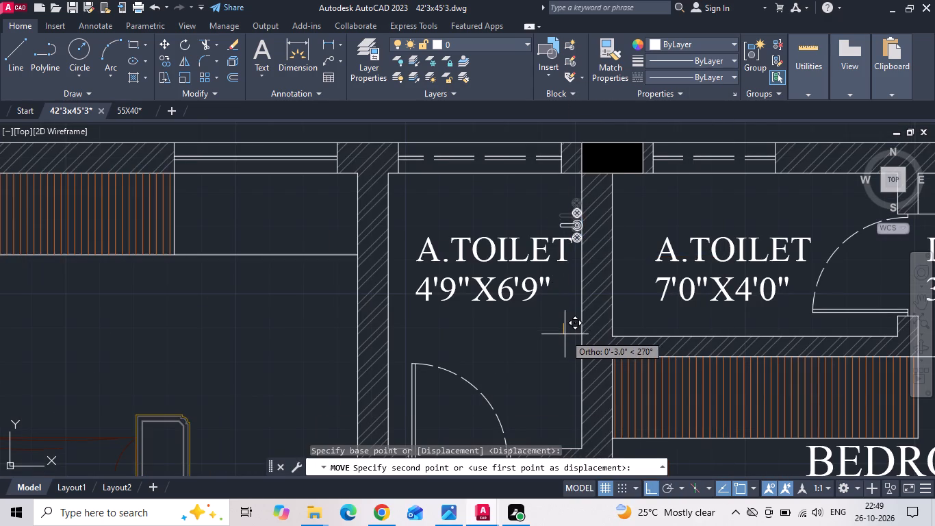
left_click(565, 341)
Copy the WC from the 6'0"X8'0" toilet to the 4'9"X6'9" toilet, with its tank against the wall opposite the tap.
scroll(582, 258, "down", 3)
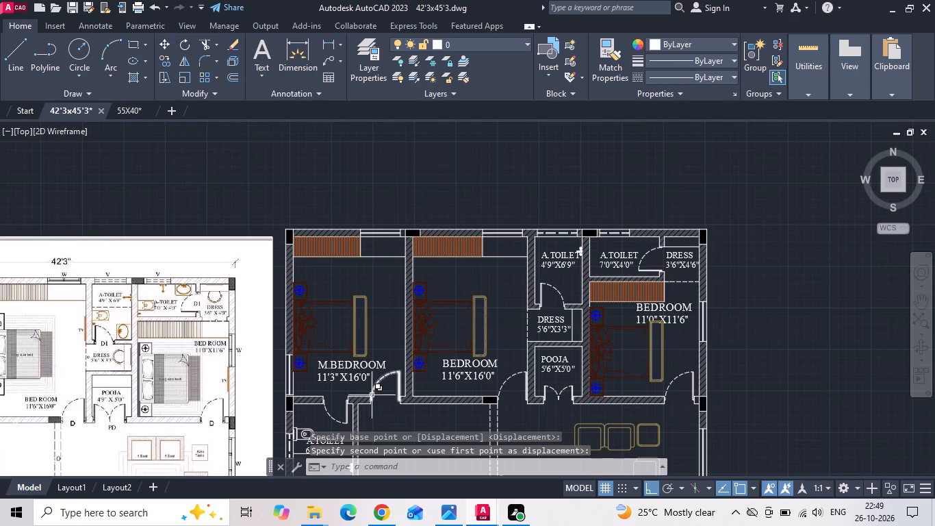
middle_click_drag(390, 362, 417, 292)
left_click(328, 360)
right_click(328, 360)
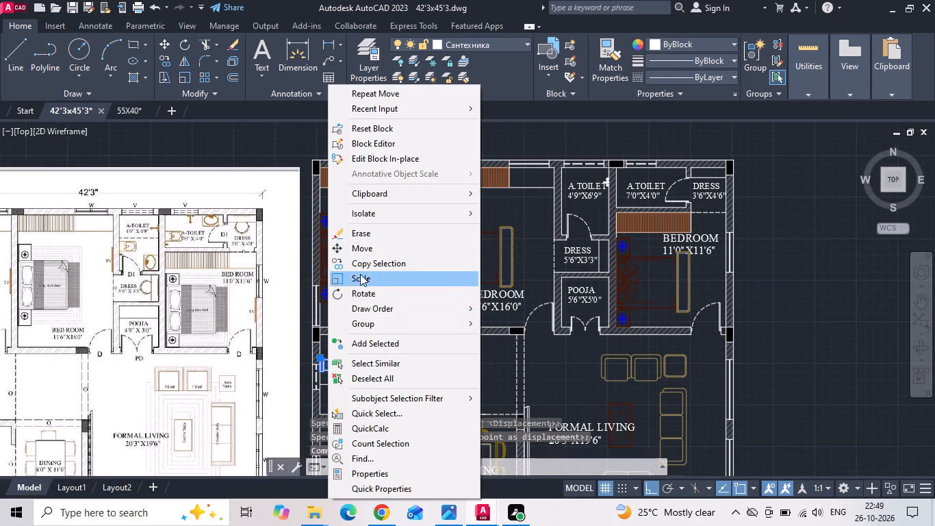
left_click(363, 261)
scroll(352, 354, "up", 2)
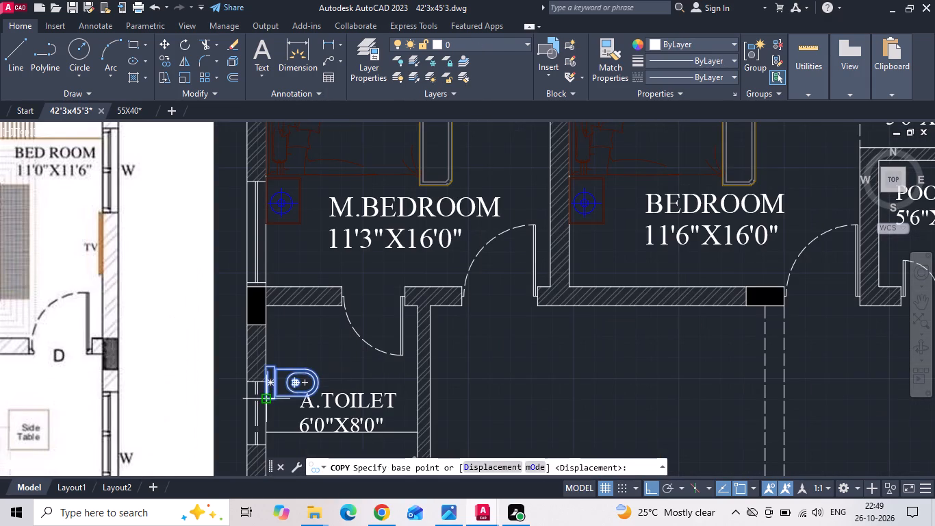
left_click(264, 402)
scroll(264, 402, "down", 2)
scroll(502, 212, "up", 3)
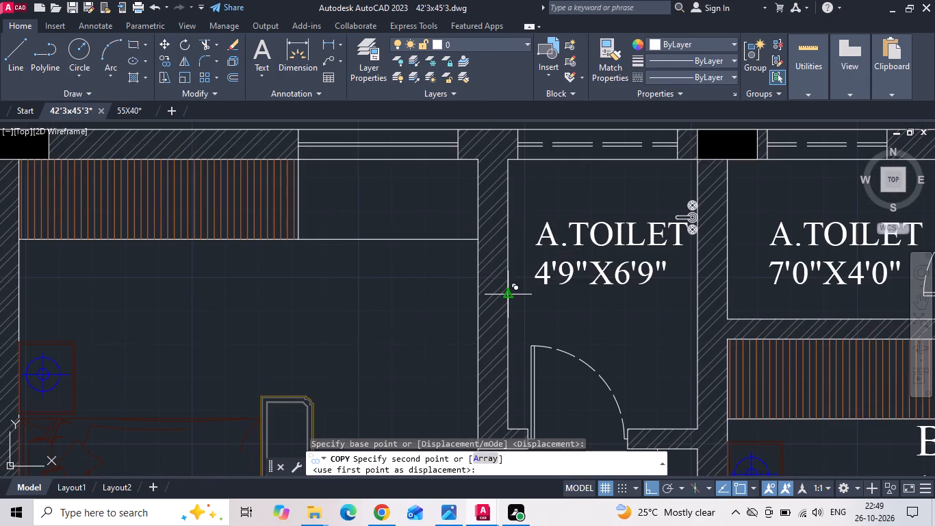
left_click(505, 292)
key("Escape")
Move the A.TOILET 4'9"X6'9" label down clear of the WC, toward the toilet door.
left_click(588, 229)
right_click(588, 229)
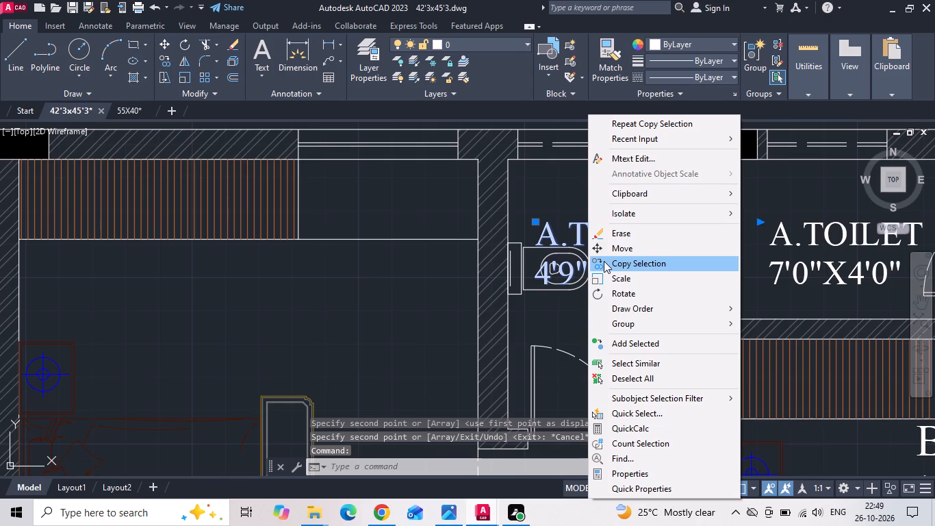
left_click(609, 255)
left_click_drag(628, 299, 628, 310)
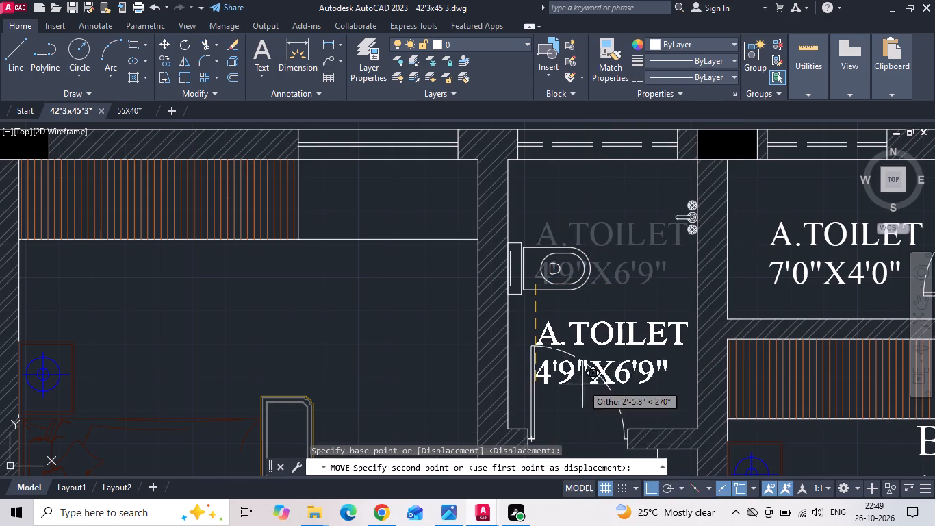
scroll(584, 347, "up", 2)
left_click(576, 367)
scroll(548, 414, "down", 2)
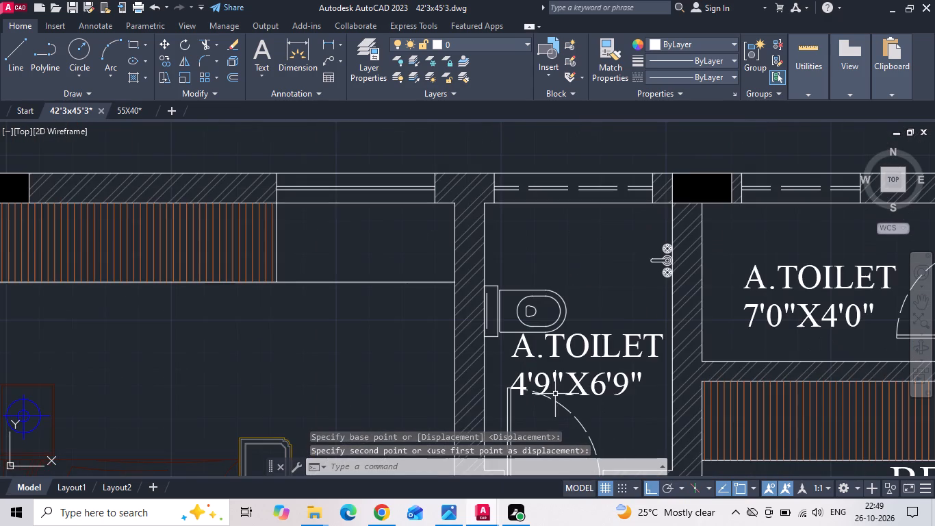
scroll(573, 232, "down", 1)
Move the 4'9"X6'9" toilet's WC slightly along its wall toward the toilet door.
left_click(560, 273)
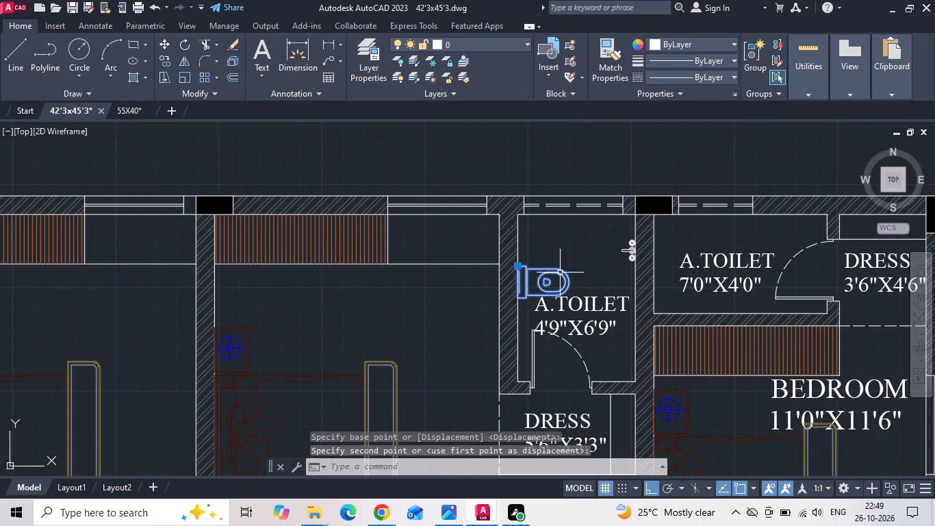
right_click(560, 273)
left_click(605, 251)
scroll(597, 277, "up", 2)
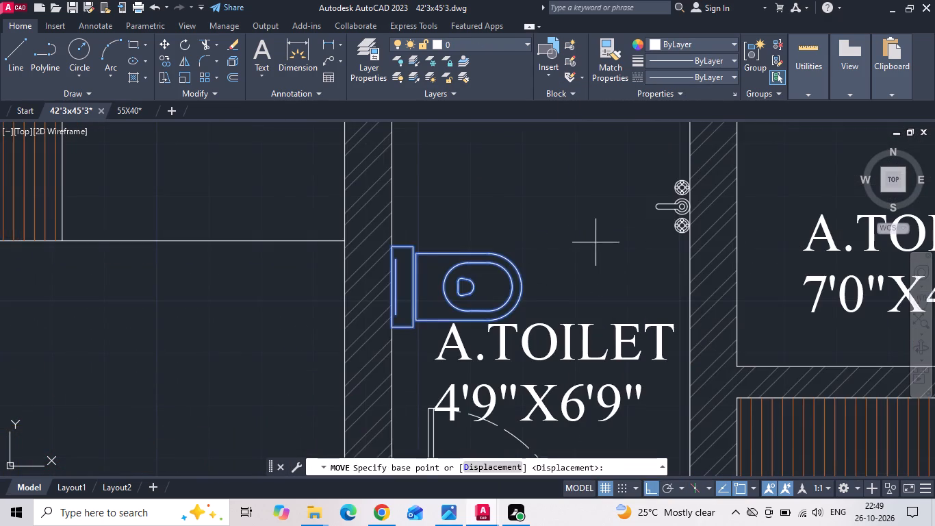
left_click(595, 242)
left_click(591, 275)
Move the A.TOILET 4'9"X6'9" label up into the space between the WC and the window wall.
scroll(561, 259, "down", 1)
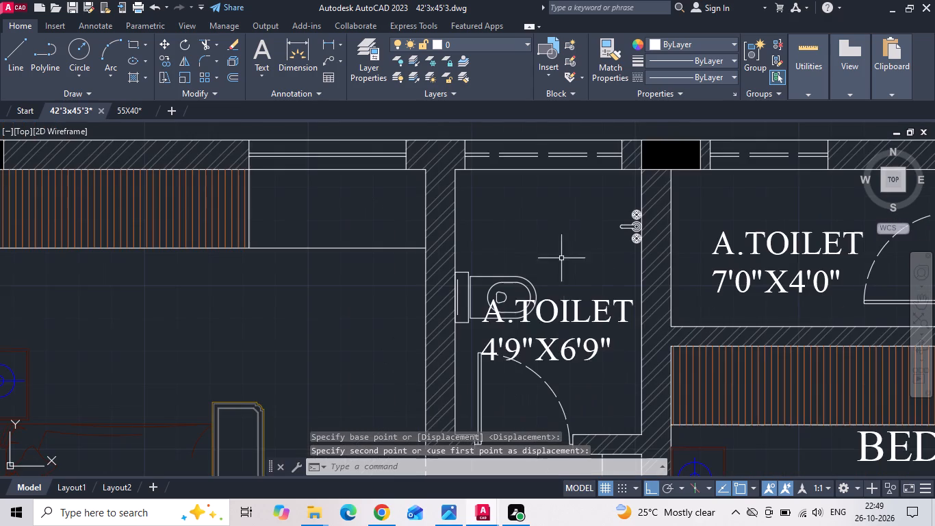
left_click(565, 299)
right_click(565, 299)
left_click(586, 253)
left_click_drag(584, 318, 581, 290)
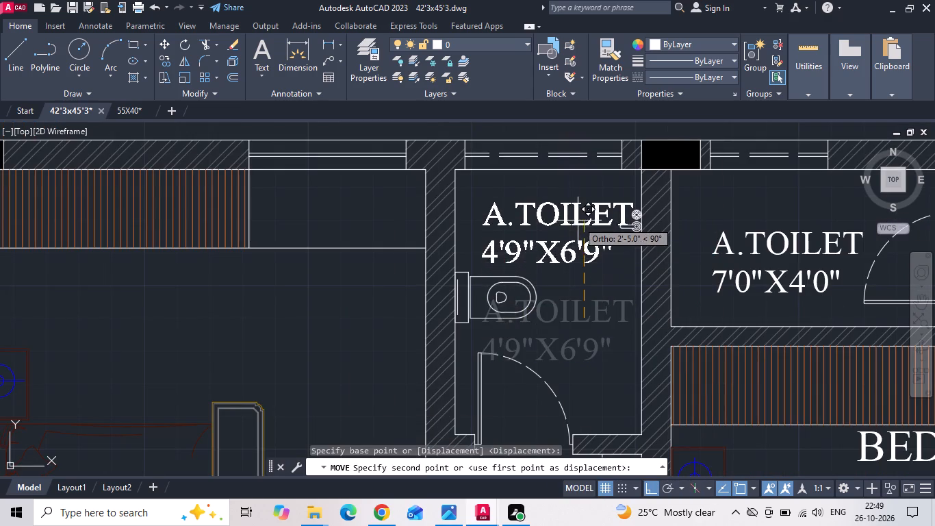
scroll(574, 216, "up", 1)
left_click(574, 216)
Copy the washbasin from the first floor plan's A.TOILET 10'0"X8'0" into the 4'9"X6'9" toilet's corner beside the door, on the tap wall.
scroll(572, 197, "down", 3)
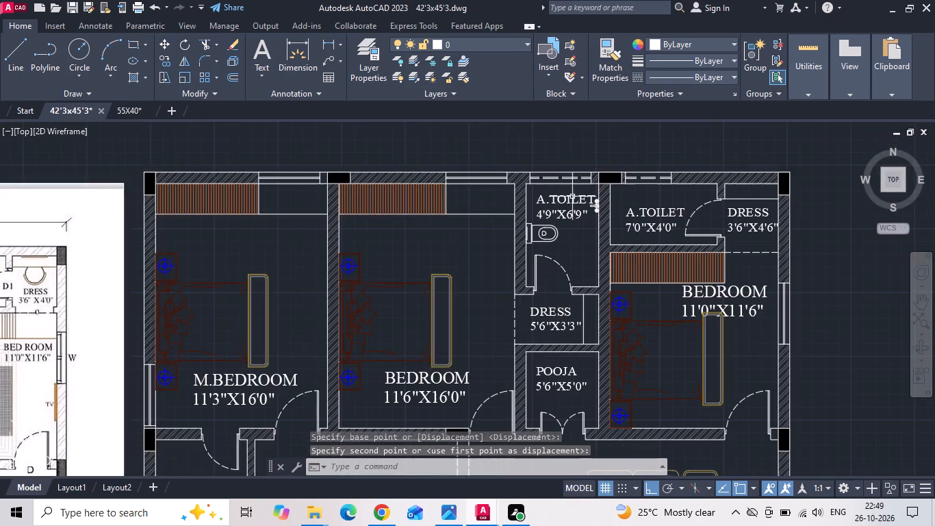
scroll(582, 215, "down", 2)
middle_click_drag(202, 287, 628, 220)
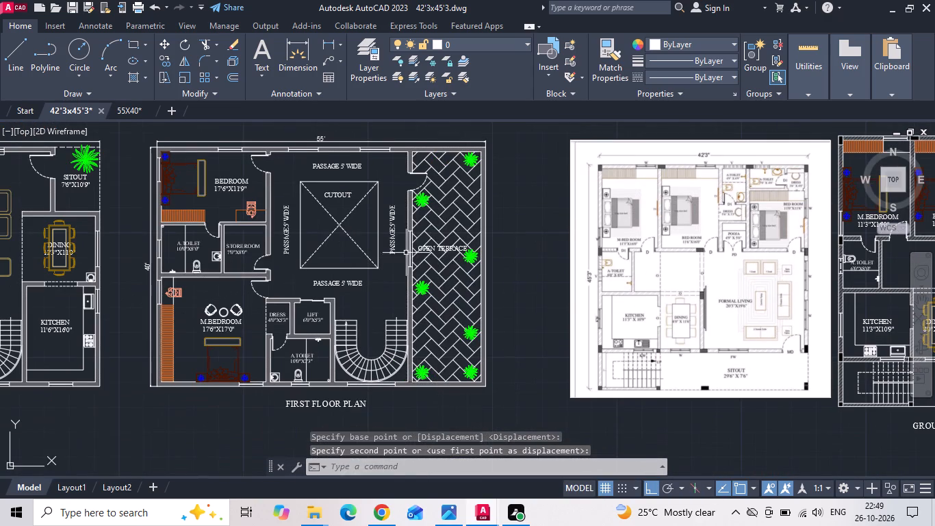
scroll(205, 262, "up", 4)
left_click(242, 203)
left_click(238, 226)
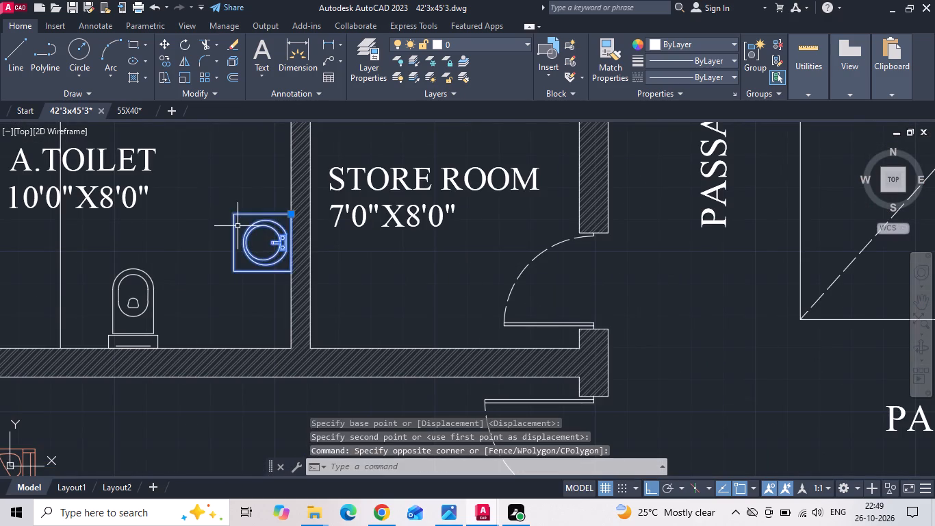
right_click(238, 226)
left_click(273, 260)
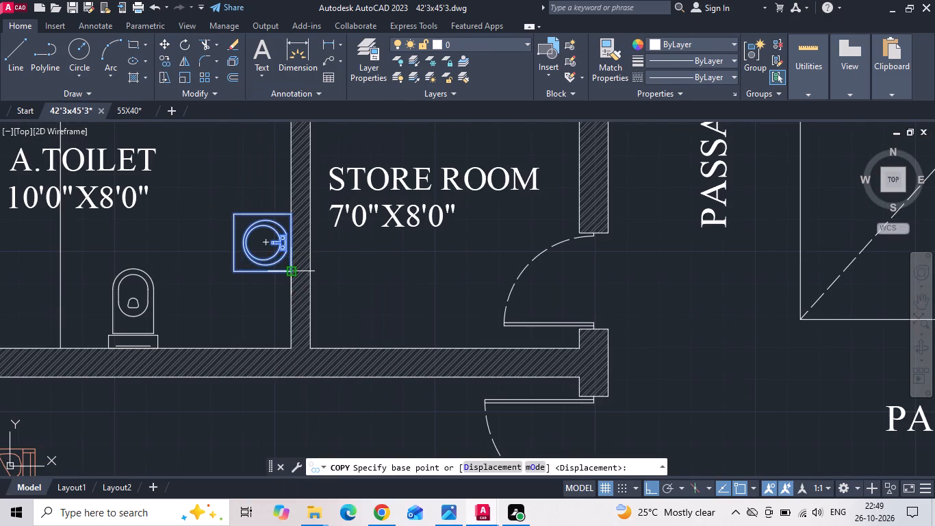
left_click(289, 271)
scroll(244, 276, "down", 5)
scroll(721, 216, "up", 3)
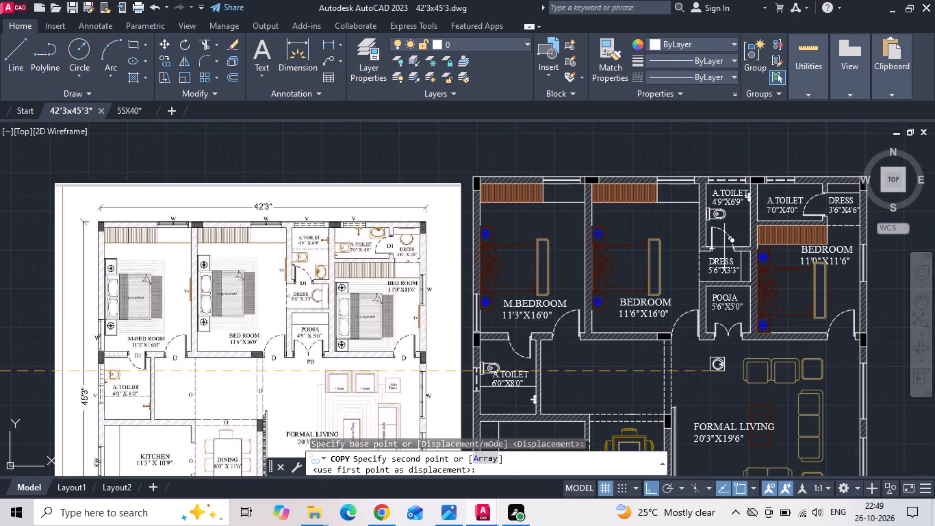
scroll(743, 231, "up", 2)
left_click(754, 268)
Place another copy of the washbasin at the 6'0"X8'0" toilet's corner by the M.BEDROOM wall and finish copying.
scroll(657, 212, "down", 2)
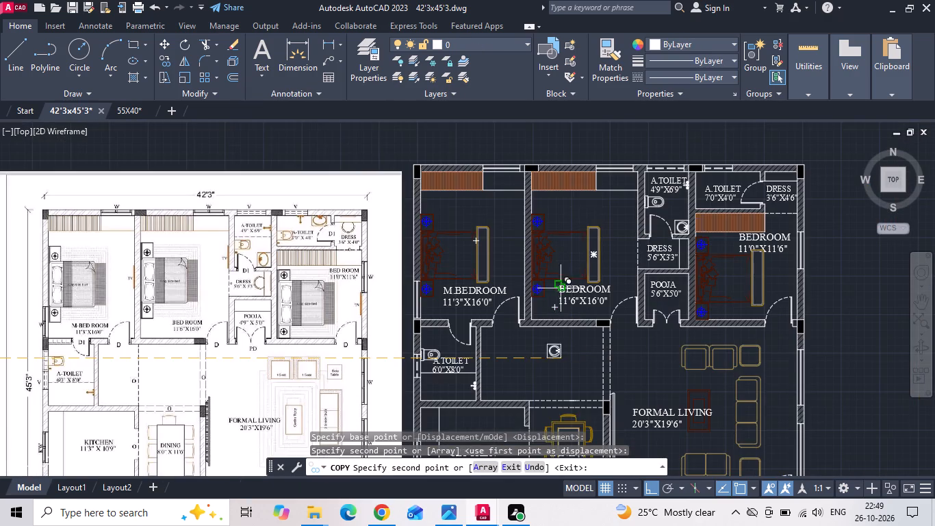
scroll(450, 351, "up", 3)
left_click(388, 262)
key("Escape")
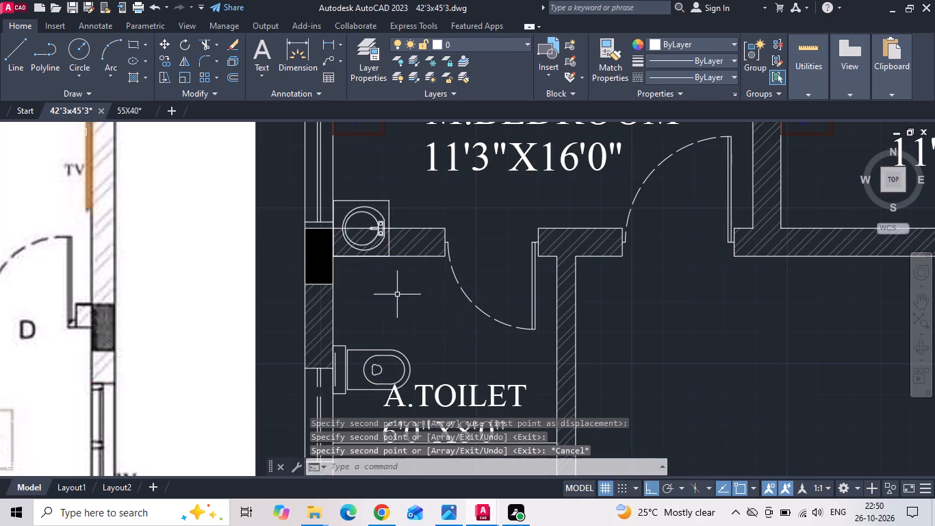
Rotate the 6'0"X8'0" toilet's washbasin a quarter turn so its faucet side faces the M.BEDROOM.
left_click_drag(381, 186, 371, 201)
left_click(369, 203)
right_click(369, 203)
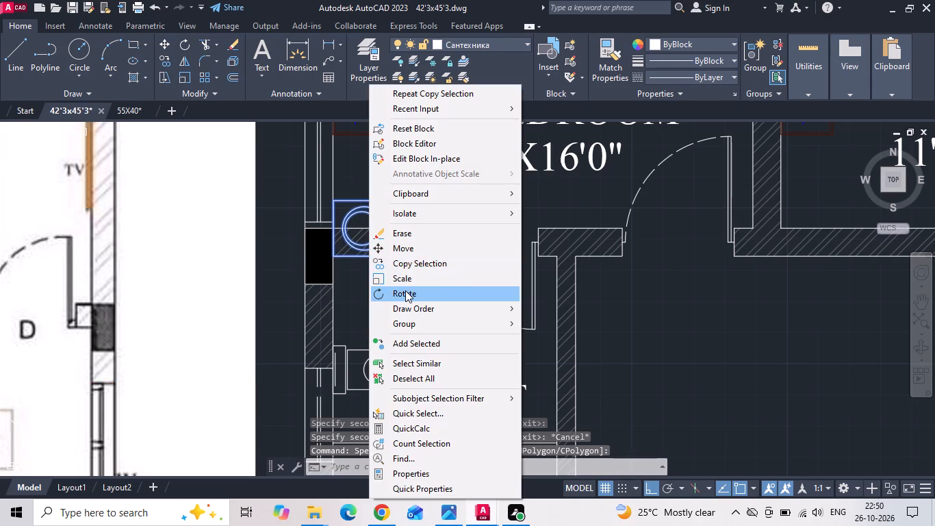
left_click(405, 290)
left_click_drag(407, 195, 405, 188)
left_click(382, 160)
Move the rotated washbasin by its corner into the 6'0"X8'0" toilet's inner corner, between the M.BEDROOM wall and the window wall.
left_click(418, 212)
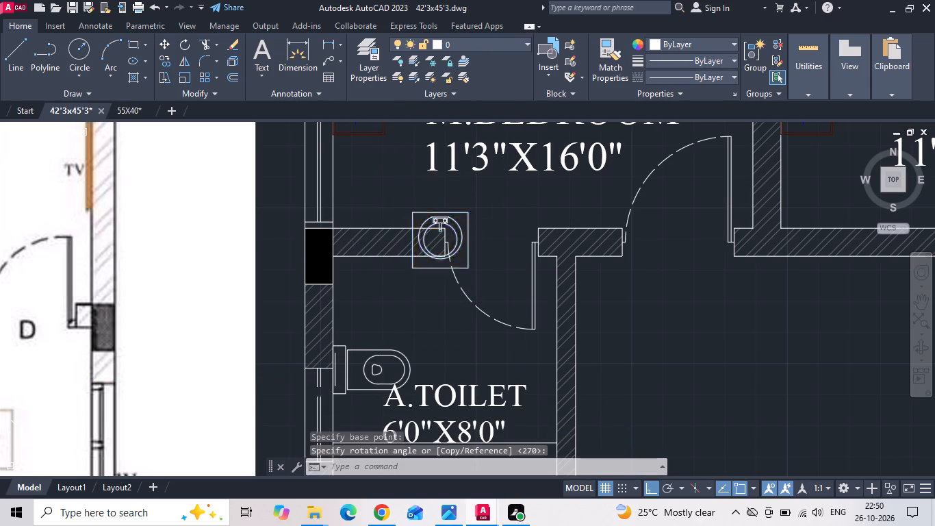
right_click(418, 210)
left_click(439, 247)
left_click(415, 213)
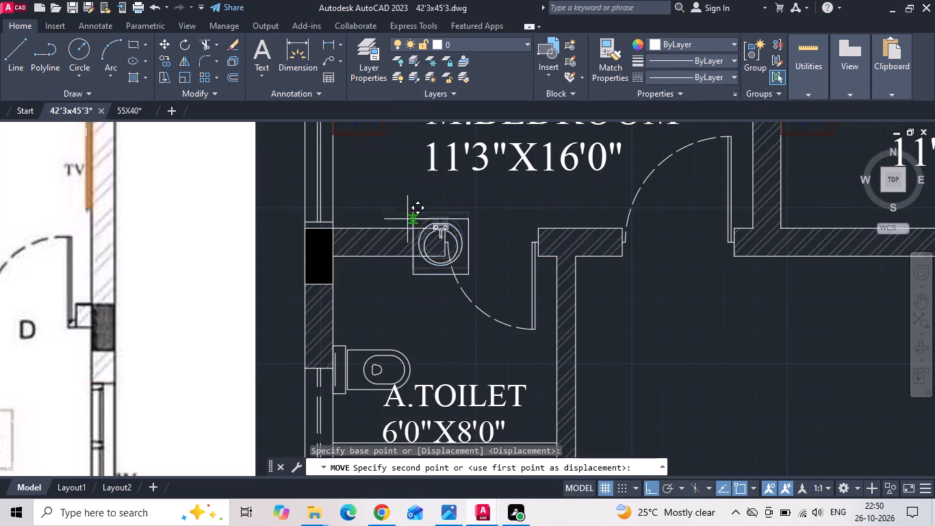
left_click(336, 257)
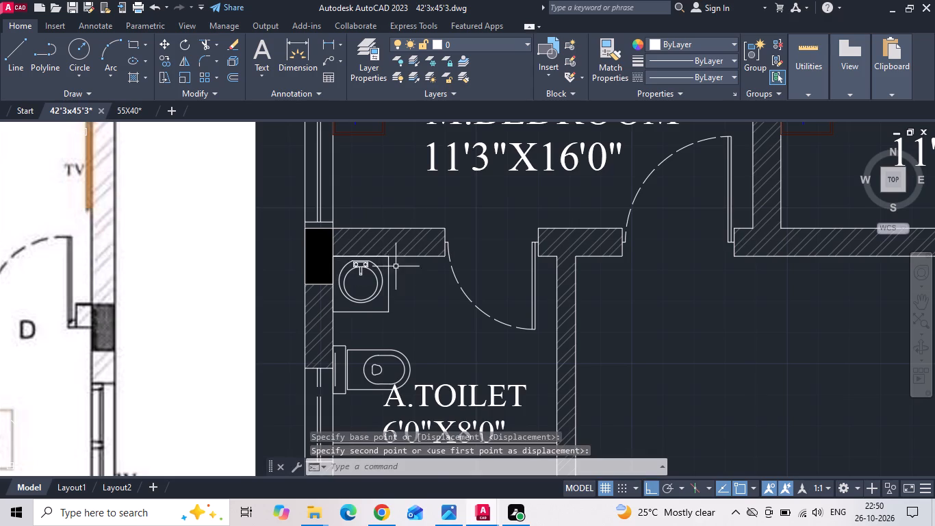
Move the washbasin a few inches along the M.BEDROOM wall, away from the window wall and toward the toilet door.
scroll(449, 235, "down", 2)
scroll(424, 284, "up", 2)
left_click(418, 223)
left_click(403, 205)
right_click(403, 205)
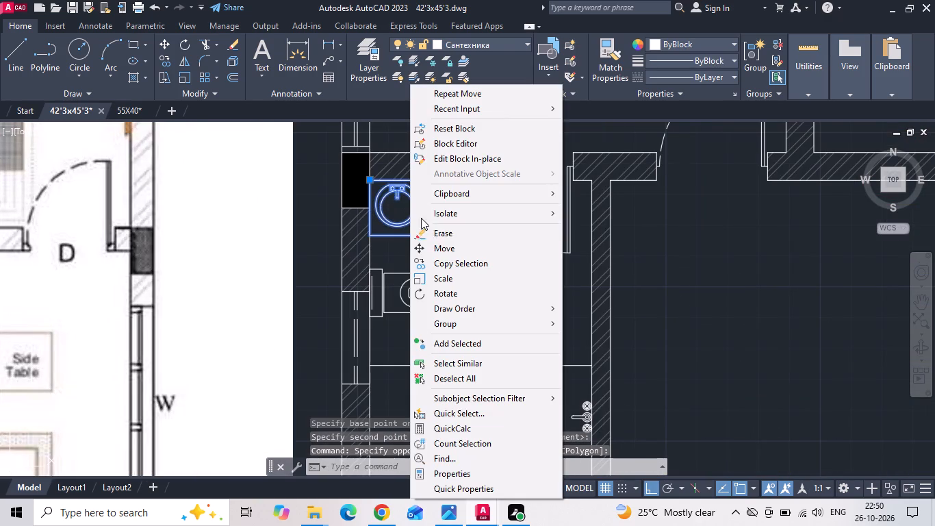
left_click(441, 248)
left_click(450, 247)
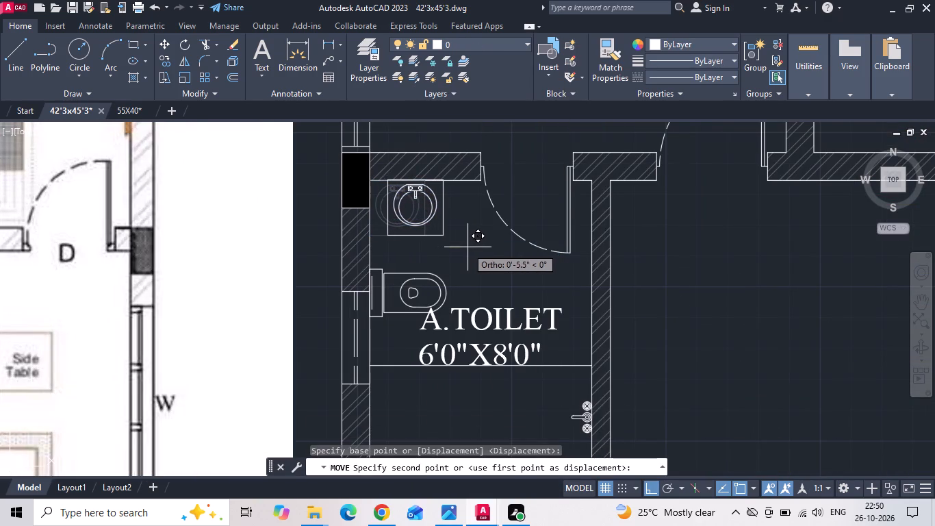
left_click(472, 249)
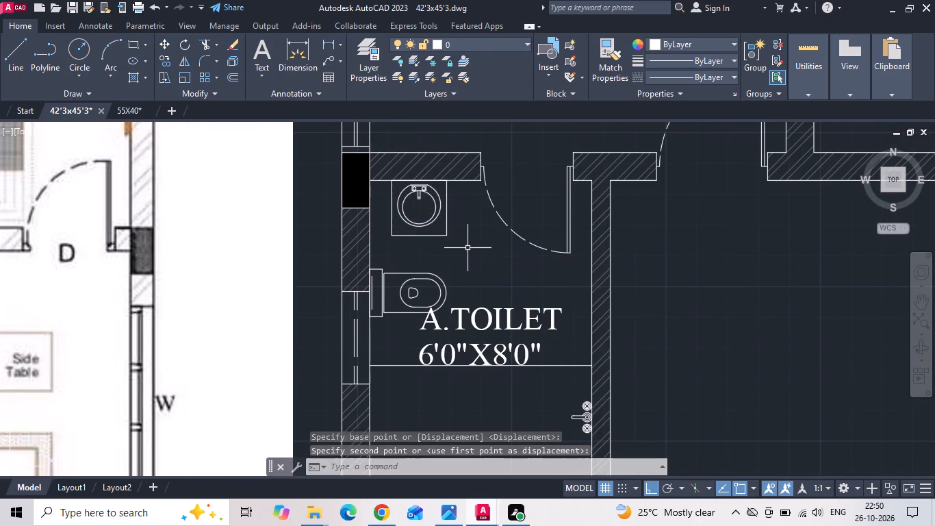
Copy the tap from the 4'9"X6'9" toilet across the shared wall into the 7'0"X4'0" toilet and finish copying.
scroll(407, 234, "down", 1)
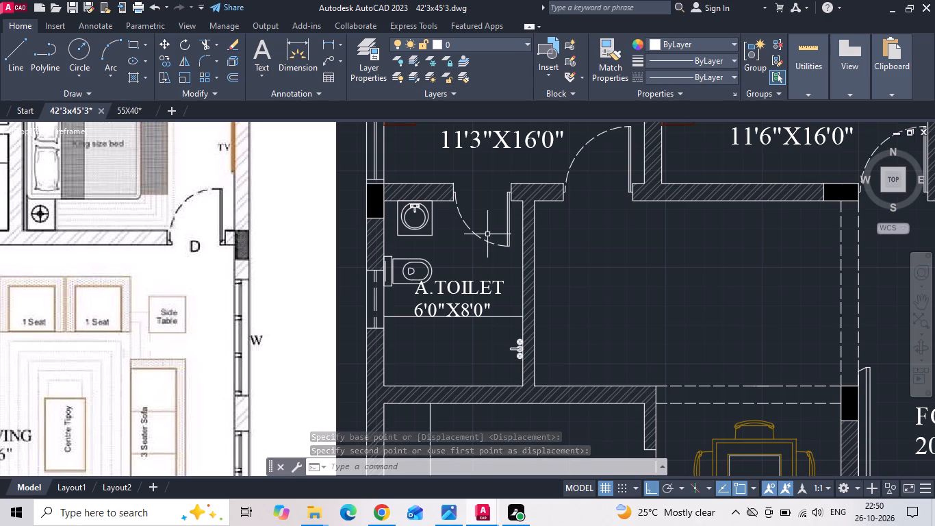
scroll(532, 271, "down", 2)
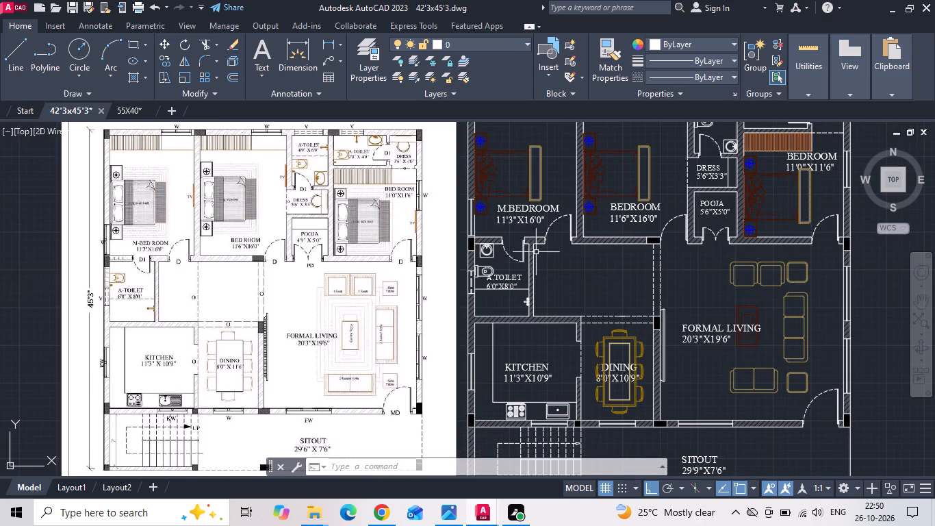
middle_click_drag(599, 219, 470, 273)
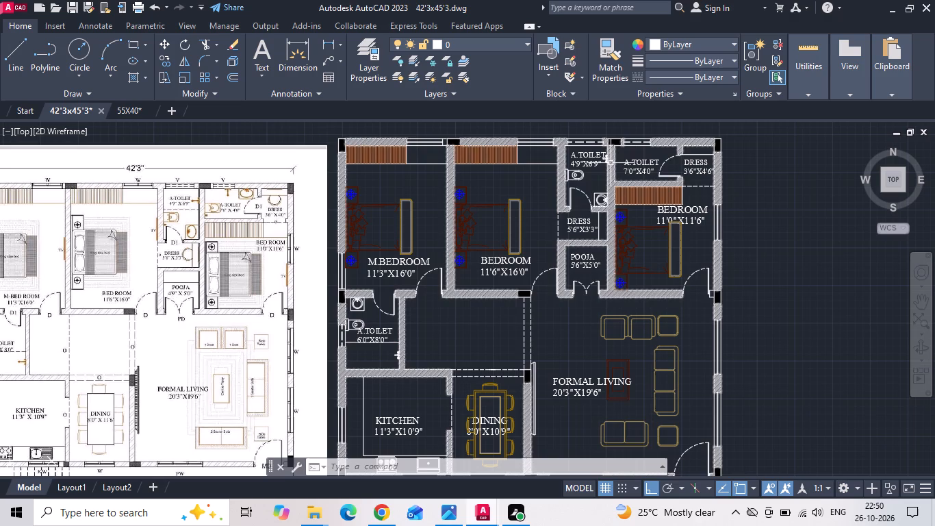
scroll(624, 145, "up", 3)
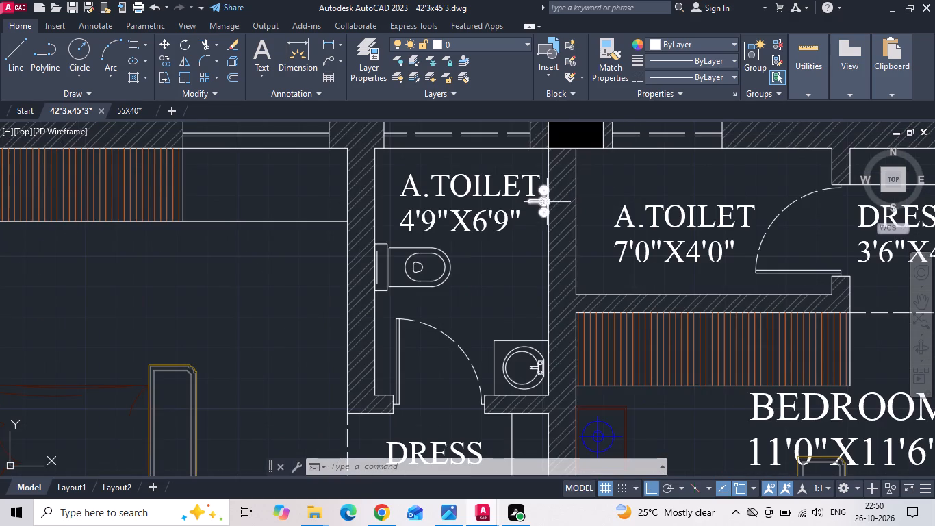
left_click(548, 200)
right_click(548, 200)
left_click(594, 260)
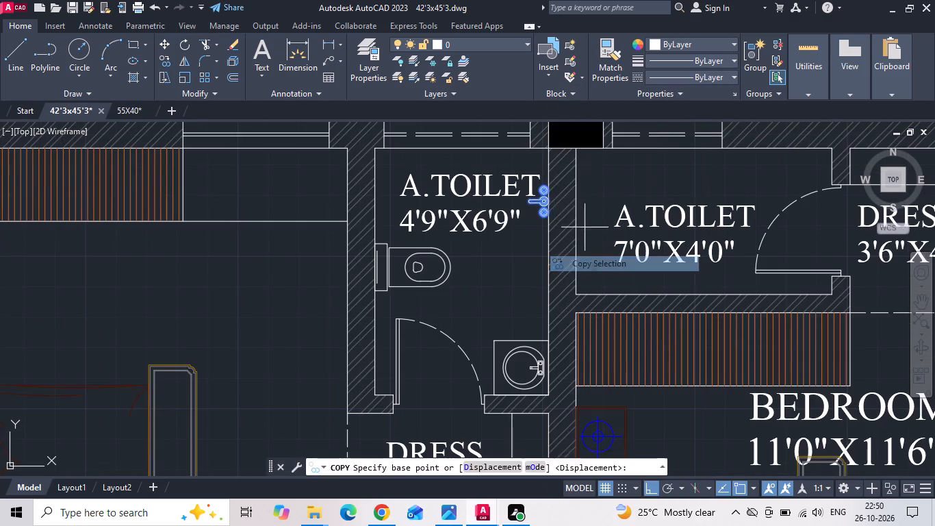
left_click(572, 208)
left_click(638, 183)
key("Escape")
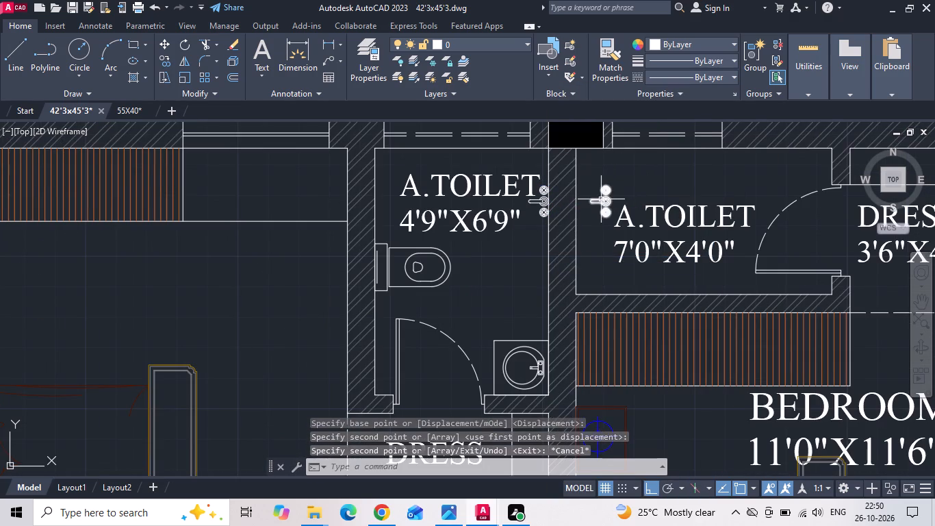
Rotate the copied tap in the 7'0"X4'0" toilet a quarter turn so its spout points away from the window wall.
left_click(601, 199)
right_click(601, 199)
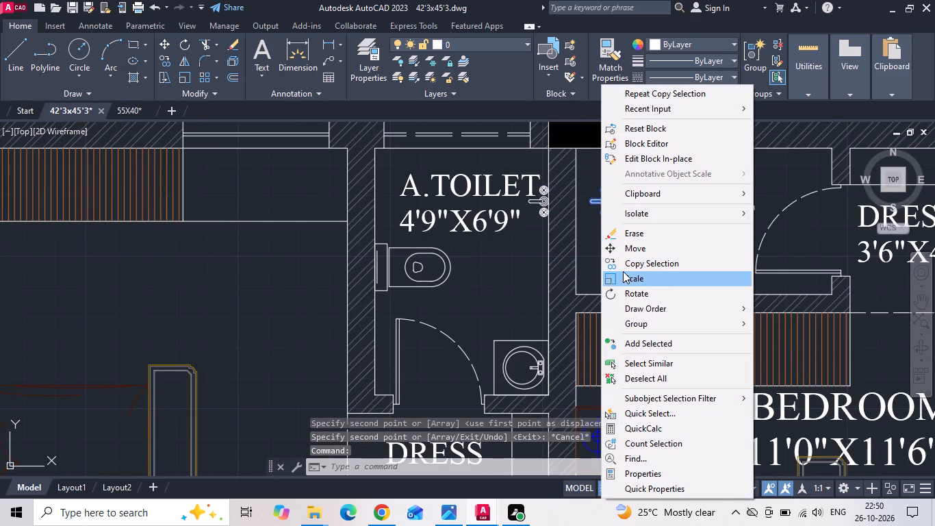
left_click(624, 289)
left_click(624, 175)
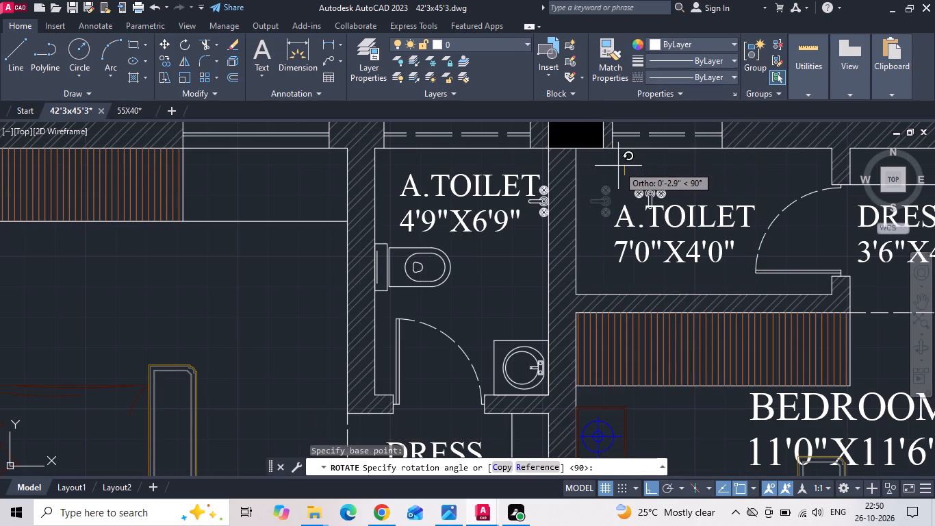
scroll(618, 166, "up", 2)
left_click(618, 166)
Move the rotated tap against the inner face of the 7'0"X4'0" toilet's window wall.
left_click(671, 228)
right_click(671, 228)
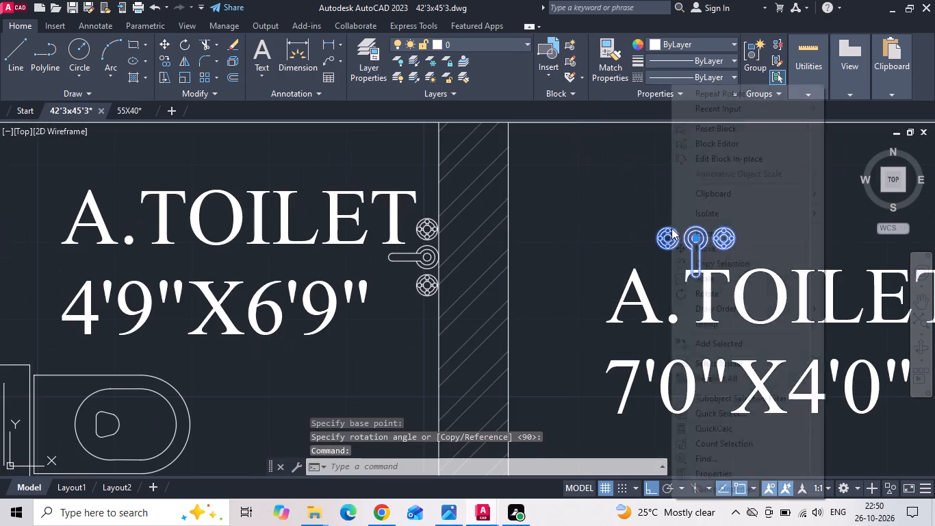
left_click(684, 242)
scroll(676, 253, "down", 1)
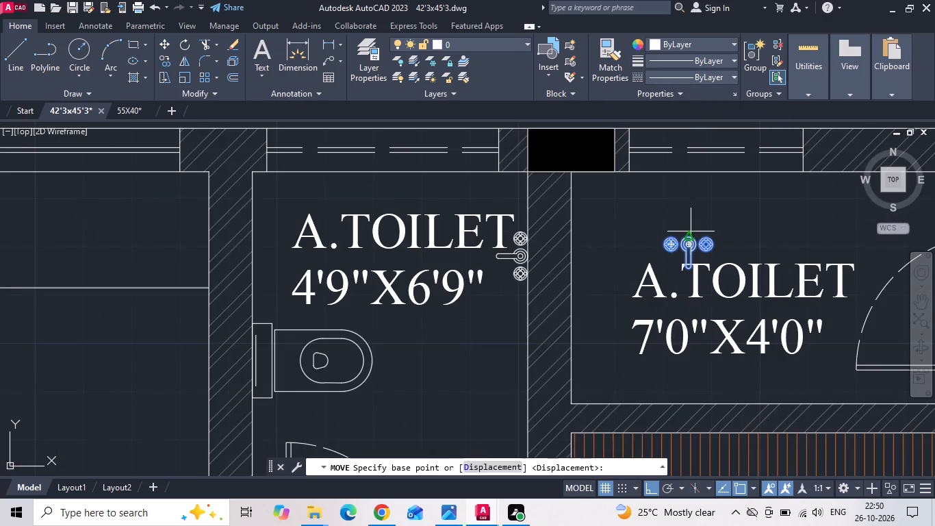
left_click(691, 231)
left_click(661, 174)
Shift the 7'0"X4'0" toilet's tap slightly along the window wall toward the 4'9"X6'9" toilet.
left_click(671, 194)
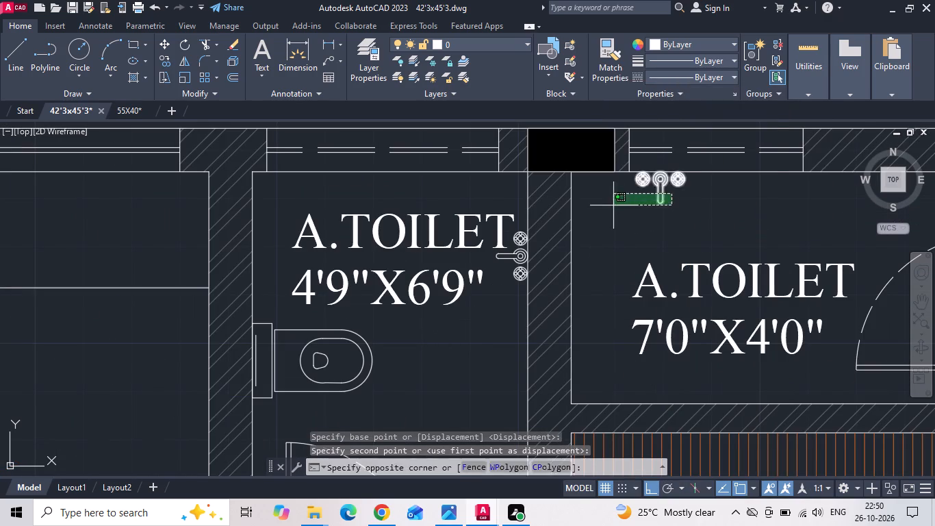
left_click(613, 205)
right_click(624, 201)
left_click(654, 249)
left_click(728, 227)
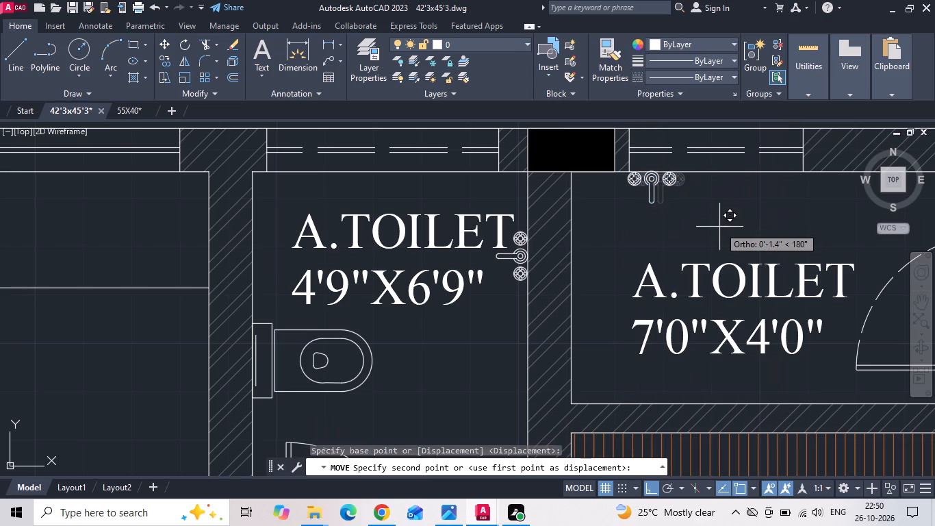
left_click(712, 227)
scroll(708, 225, "down", 4)
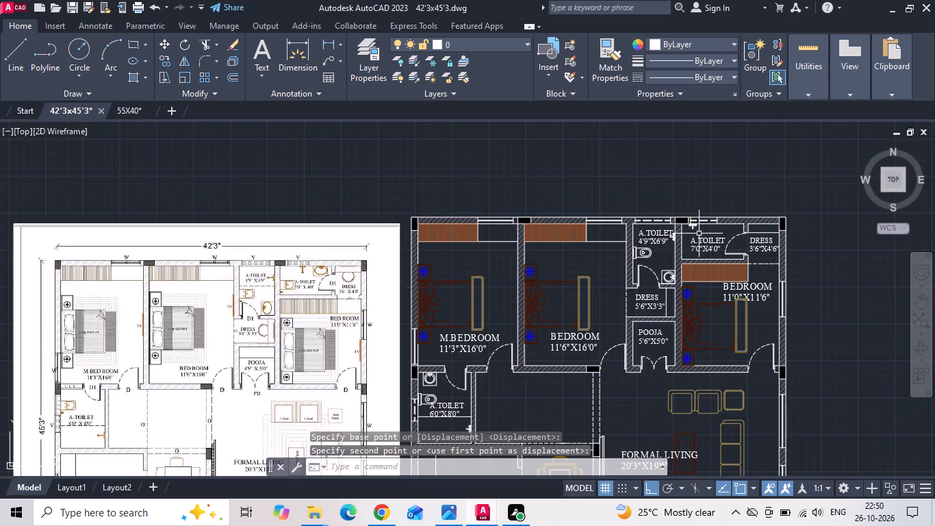
key("Escape")
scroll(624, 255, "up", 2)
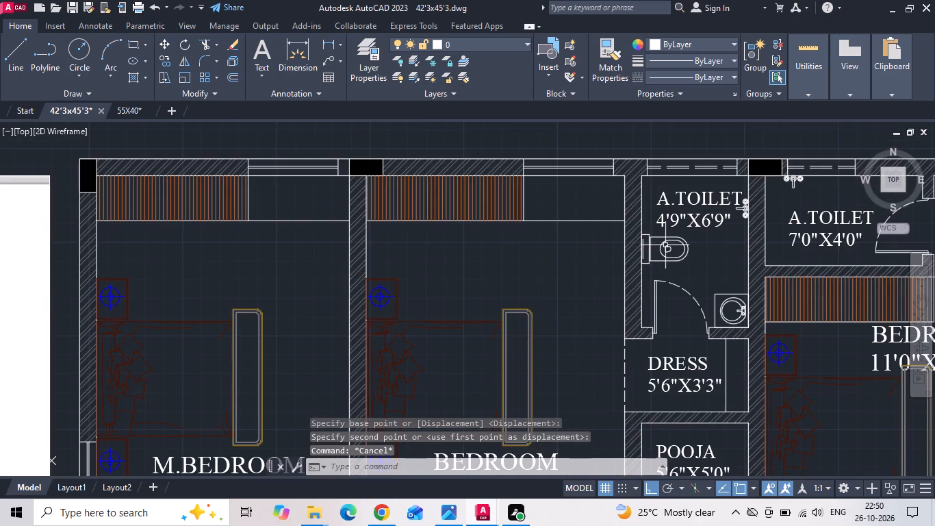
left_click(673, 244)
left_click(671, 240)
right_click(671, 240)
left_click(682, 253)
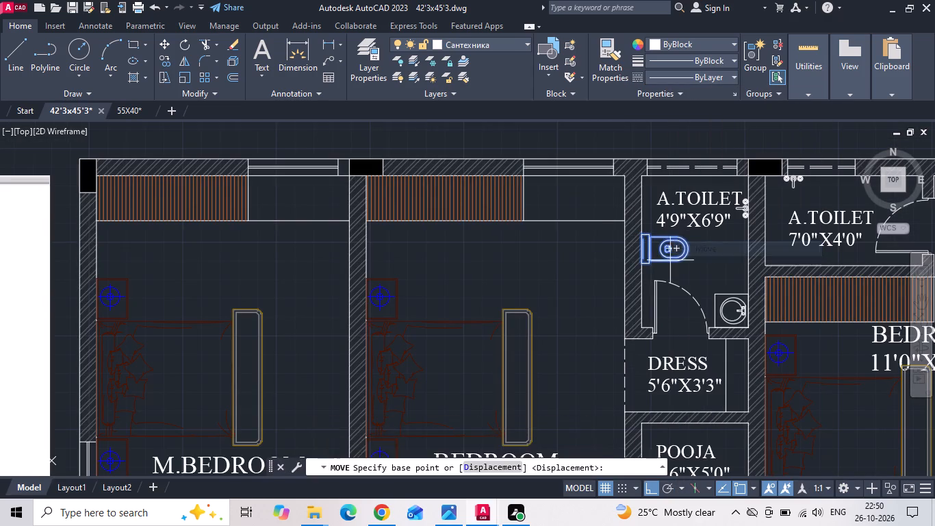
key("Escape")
Copy the WC from the 4'9"X6'9" toilet to the shared wall inside the 7'0"X4'0" toilet and finish copying.
left_click(658, 261)
right_click(658, 260)
left_click(687, 260)
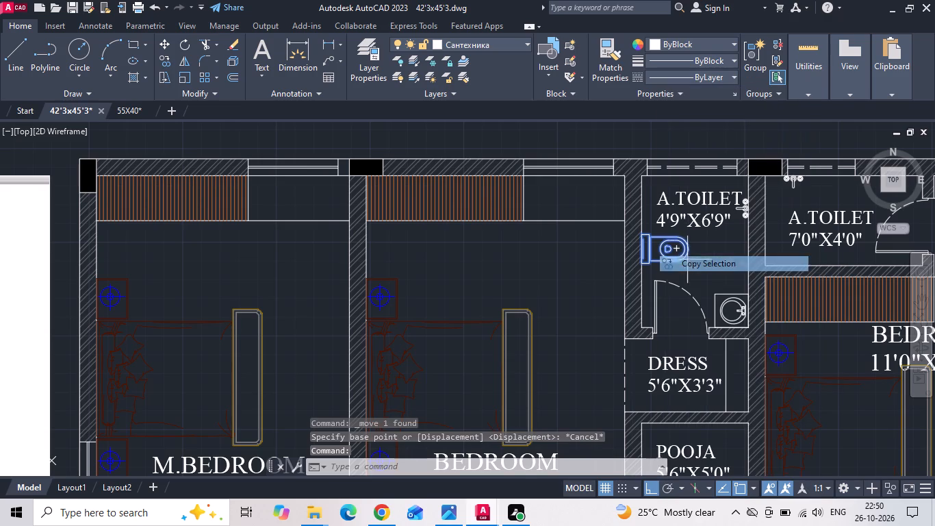
left_click(644, 245)
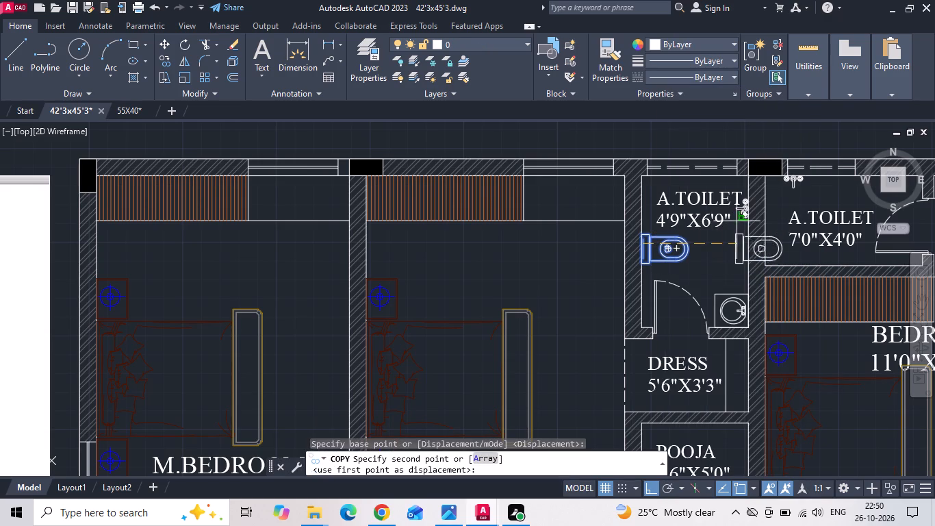
left_click(763, 231)
middle_click_drag(769, 231, 732, 237)
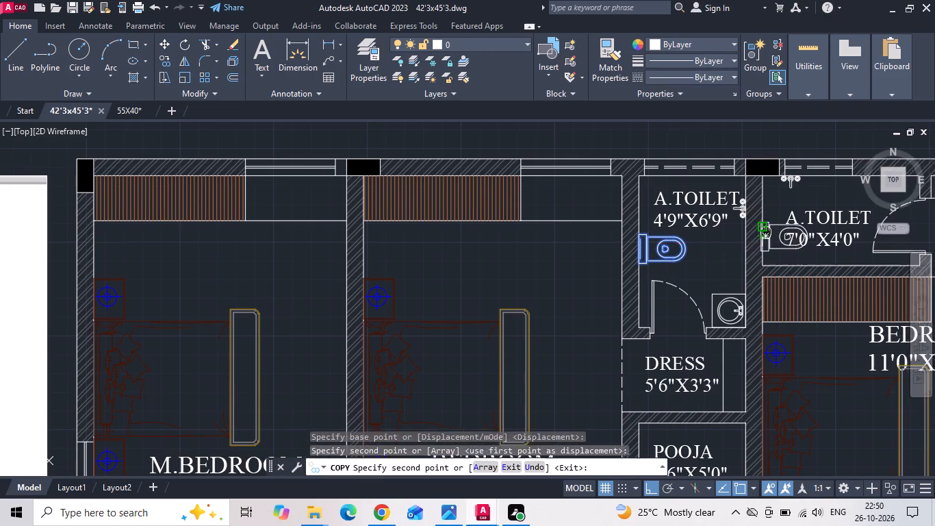
middle_click_drag(732, 237, 563, 252)
key("Escape")
Move the 7'0"X4'0" toilet's WC by its tank corner so the tank sits flush against the shared wall's face.
scroll(590, 257, "up", 3)
left_click_drag(529, 233, 526, 223)
left_click(507, 166)
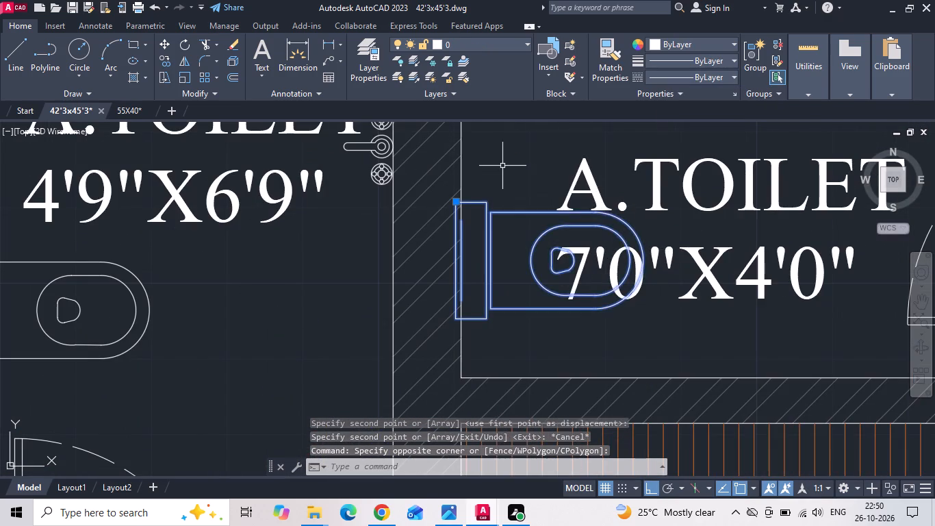
right_click(502, 165)
left_click(529, 251)
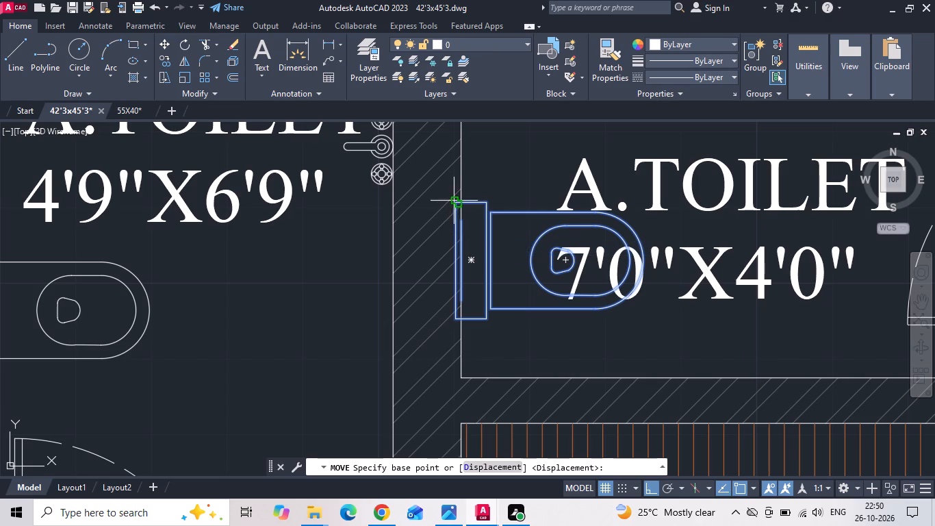
left_click(454, 202)
left_click(459, 206)
scroll(528, 187, "down", 2)
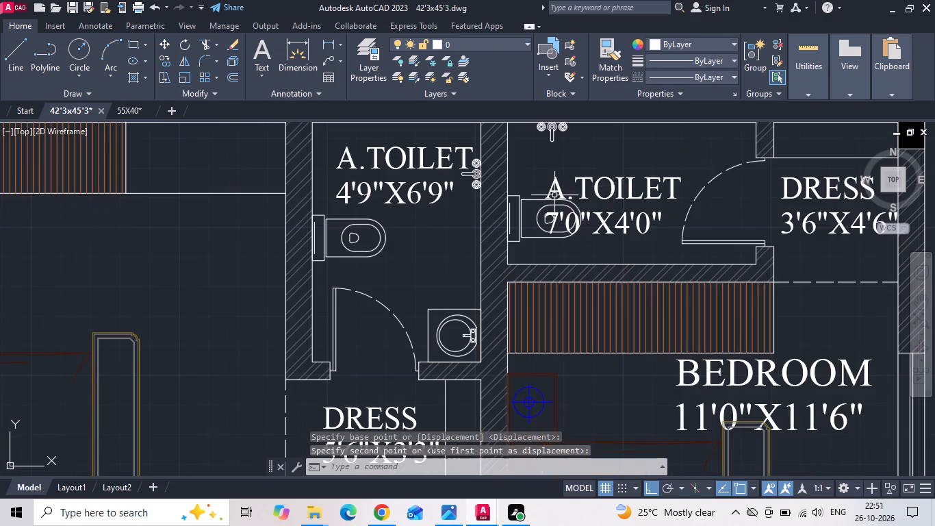
Move the 7'0"X4'0" A.TOILET label off the WC, toward the window wall and the toilet door.
left_click(617, 186)
right_click(617, 186)
left_click(596, 188)
right_click(595, 187)
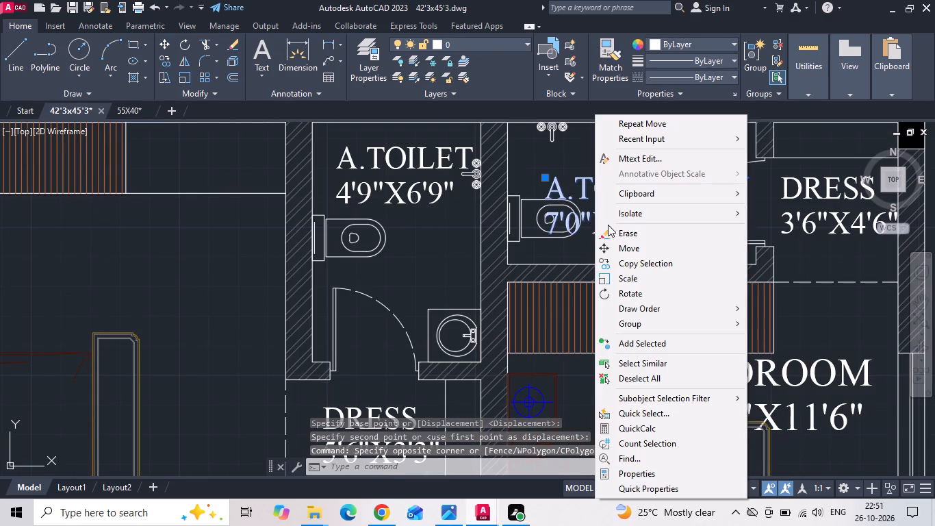
left_click(611, 242)
left_click(610, 238)
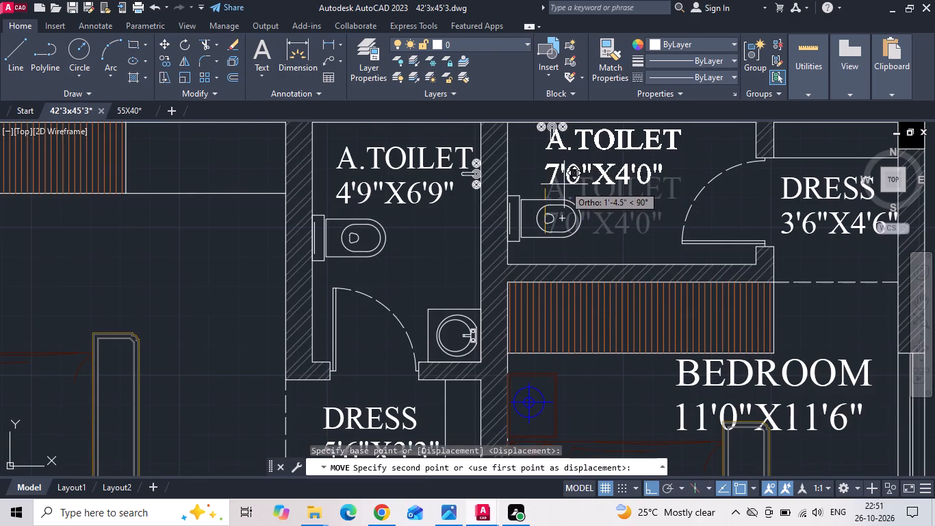
scroll(564, 184, "up", 2)
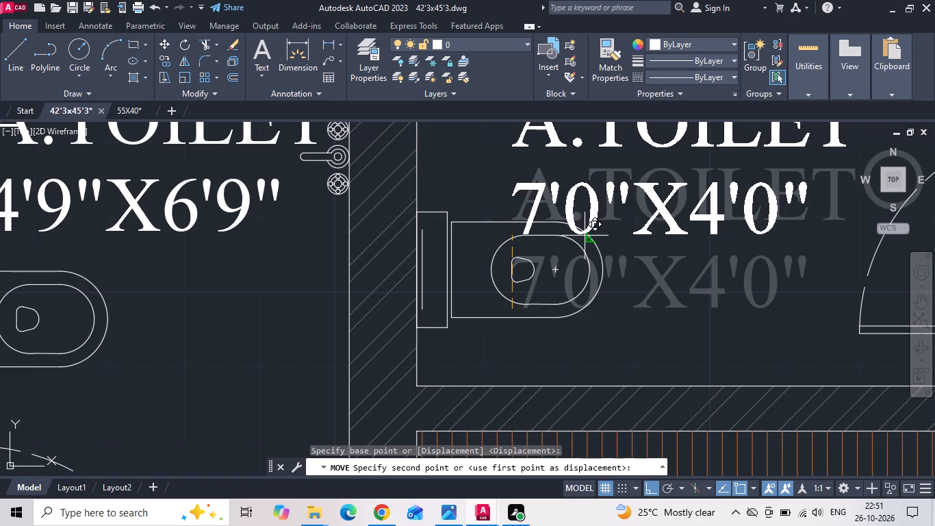
left_click(585, 236)
scroll(585, 300, "down", 2)
scroll(665, 233, "down", 3)
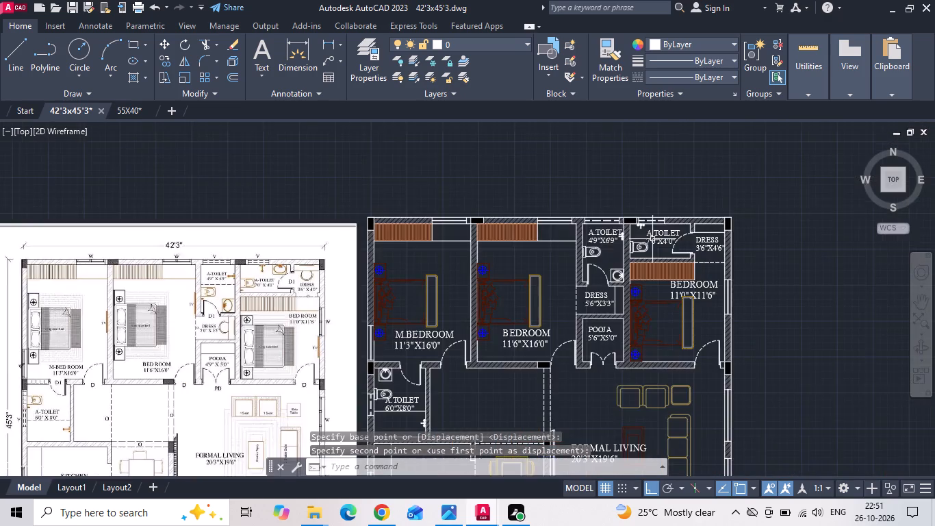
Copy the 4'9"X6'9" toilet's washbasin to the 7'0"X4'0" toilet, near the window wall and DRESS partition, and finish copying.
scroll(605, 245, "up", 4)
scroll(611, 243, "down", 2)
left_click_drag(631, 300, 629, 314)
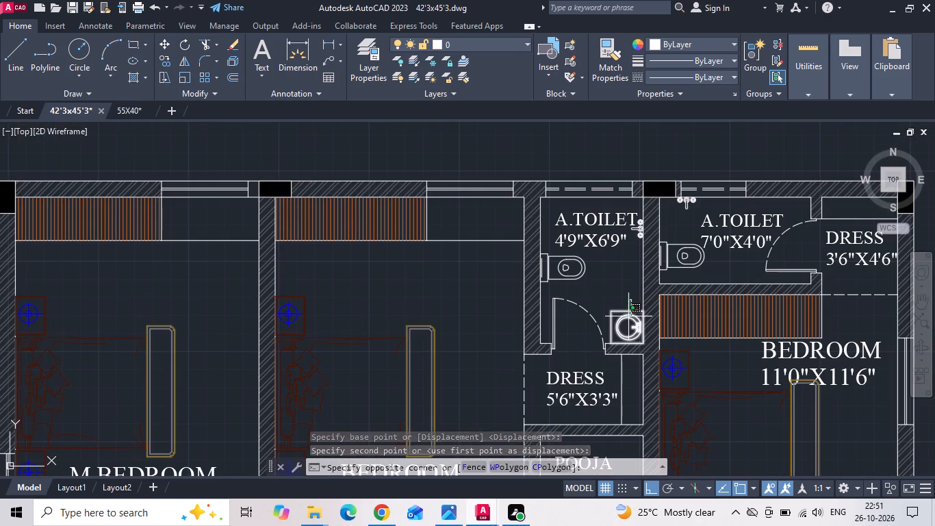
left_click(628, 316)
right_click(628, 316)
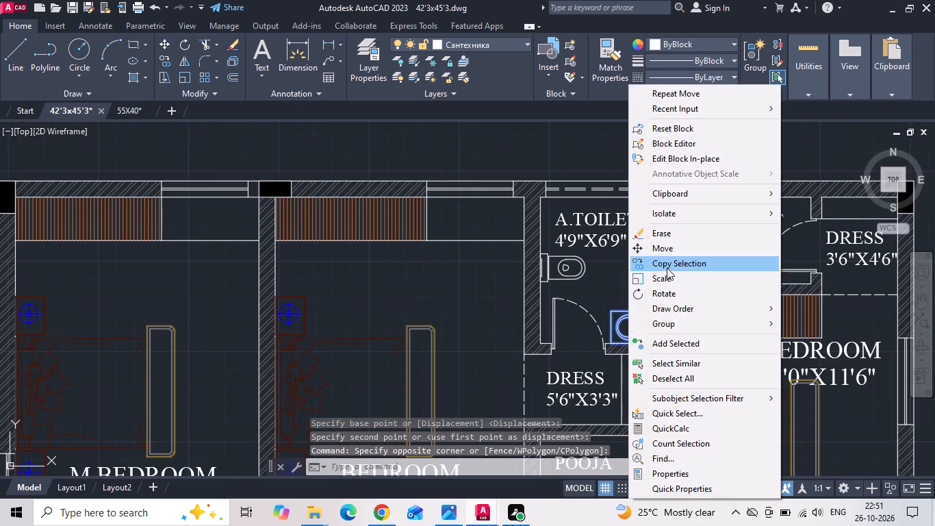
left_click(667, 268)
scroll(649, 342, "up", 2)
left_click(637, 345)
scroll(546, 351, "down", 2)
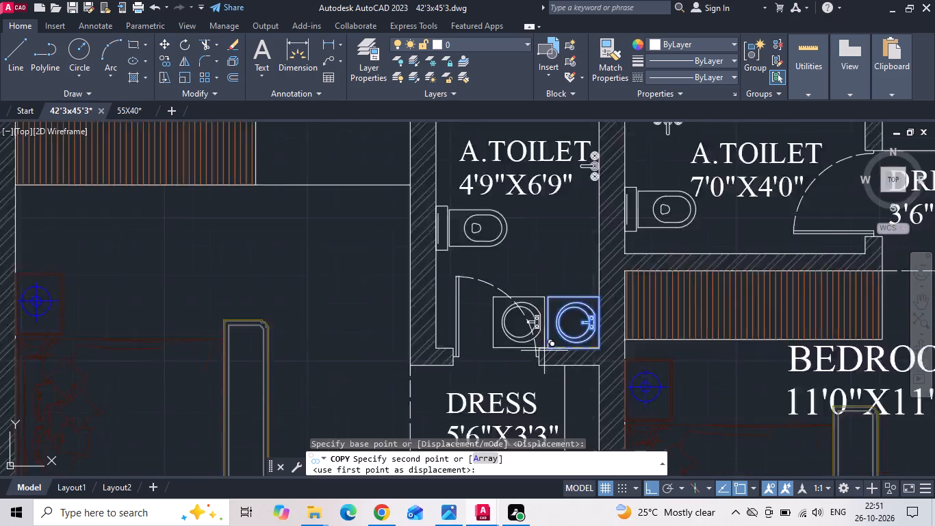
scroll(742, 229, "up", 2)
left_click(742, 220)
scroll(713, 262, "down", 2)
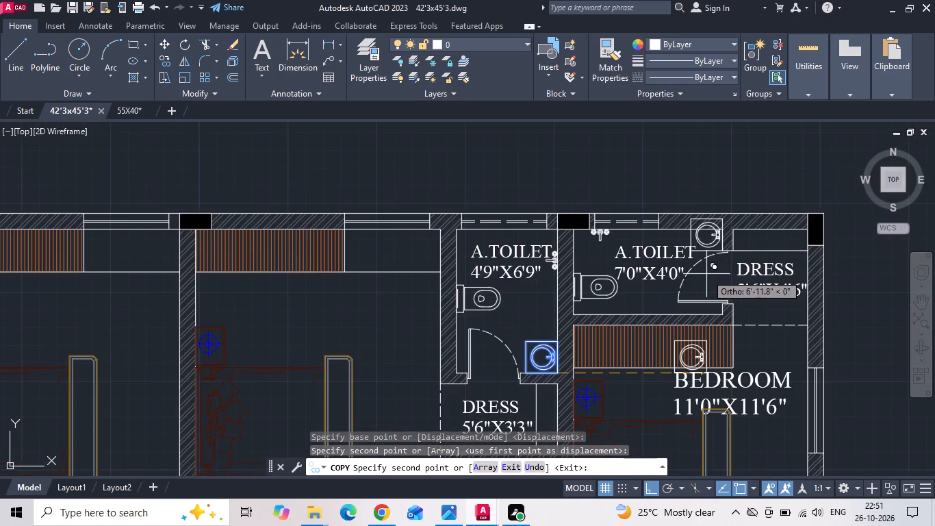
scroll(706, 274, "down", 1)
key("Escape")
Rotate the 7'0"X4'0" toilet's washbasin a quarter turn so its faucet side faces the window wall.
scroll(719, 216, "up", 3)
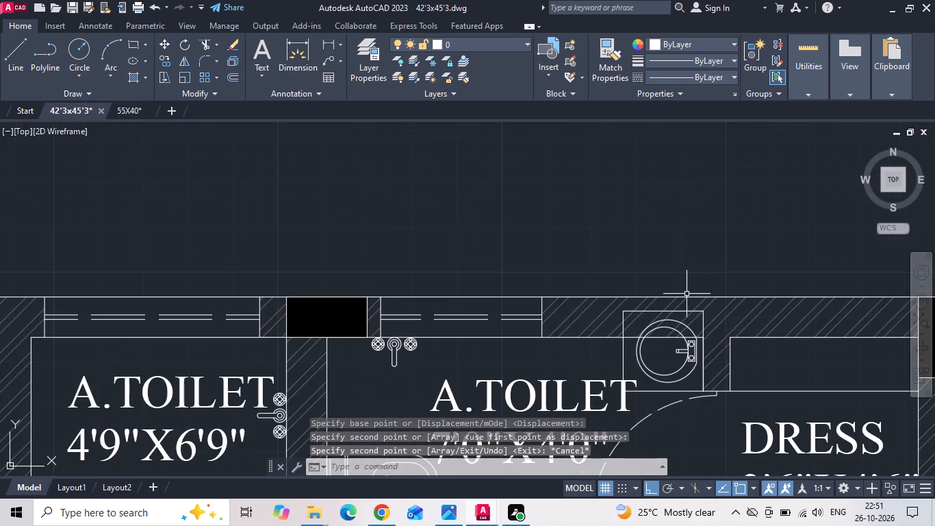
middle_click_drag(646, 353, 528, 209)
scroll(646, 353, "up", 1)
scroll(571, 230, "up", 1)
left_click_drag(524, 213, 517, 212)
left_click(437, 209)
right_click(437, 208)
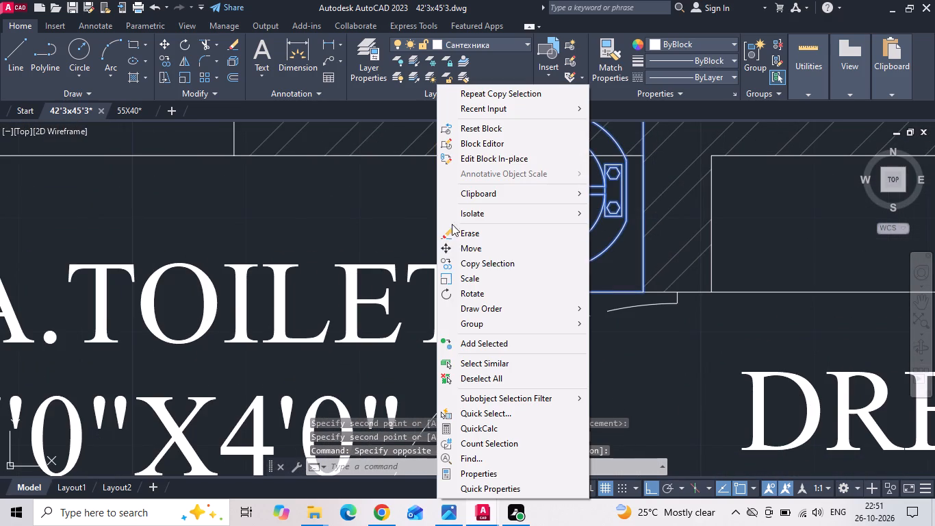
left_click(485, 289)
left_click(542, 245)
left_click(539, 221)
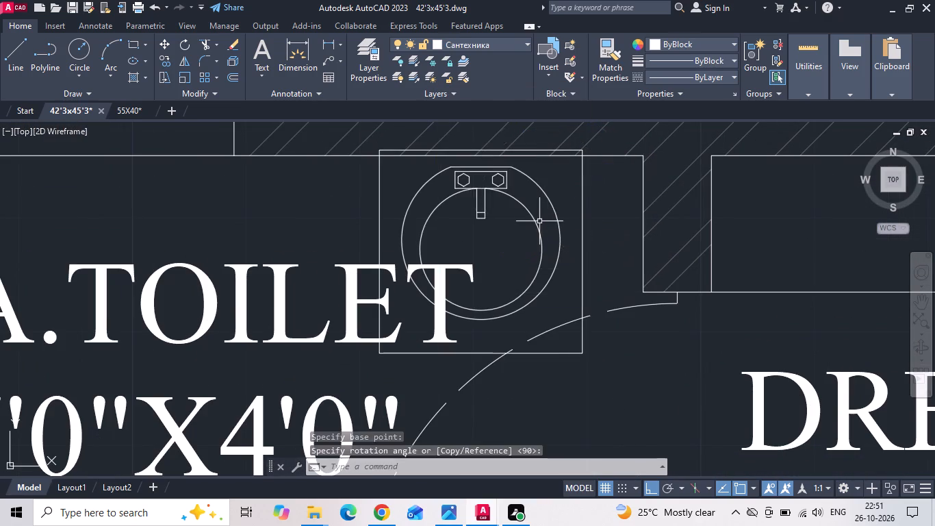
Scale the 7'0"X4'0" toilet's washbasin down freehand to a little over half its size.
left_click_drag(583, 197, 570, 206)
left_click(545, 221)
right_click(545, 221)
left_click(569, 276)
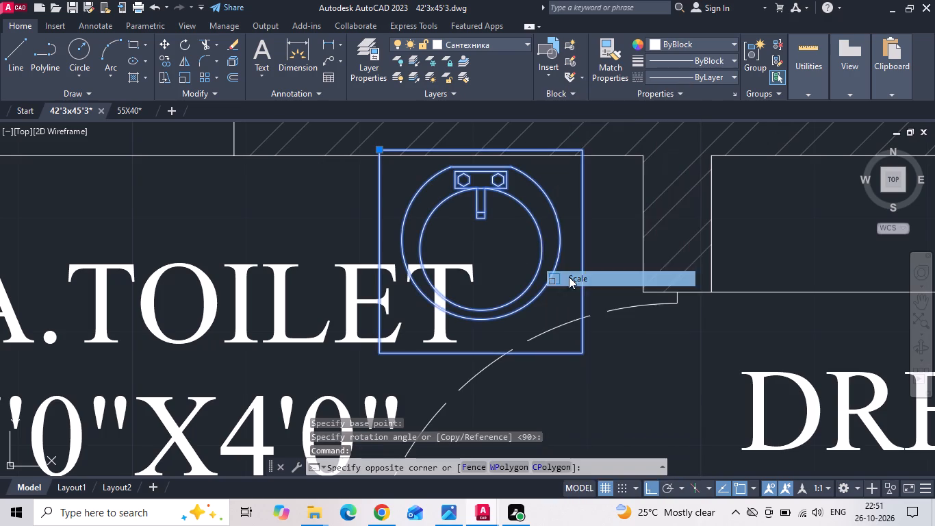
left_click(505, 239)
left_click(513, 290)
Move the reduced washbasin by its corner into the 7'0"X4'0" toilet's inner corner, between the window wall and the DRESS partition.
left_click(559, 212)
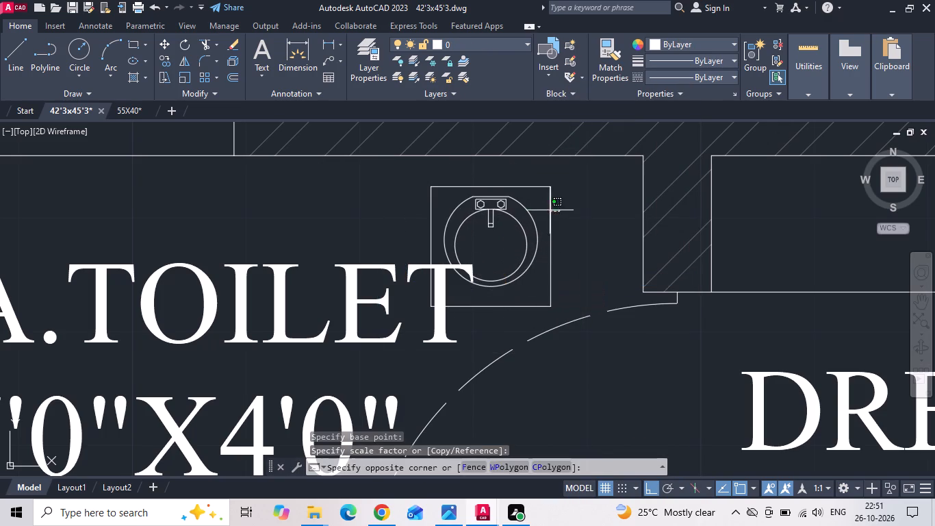
left_click(511, 208)
right_click(509, 197)
left_click(543, 249)
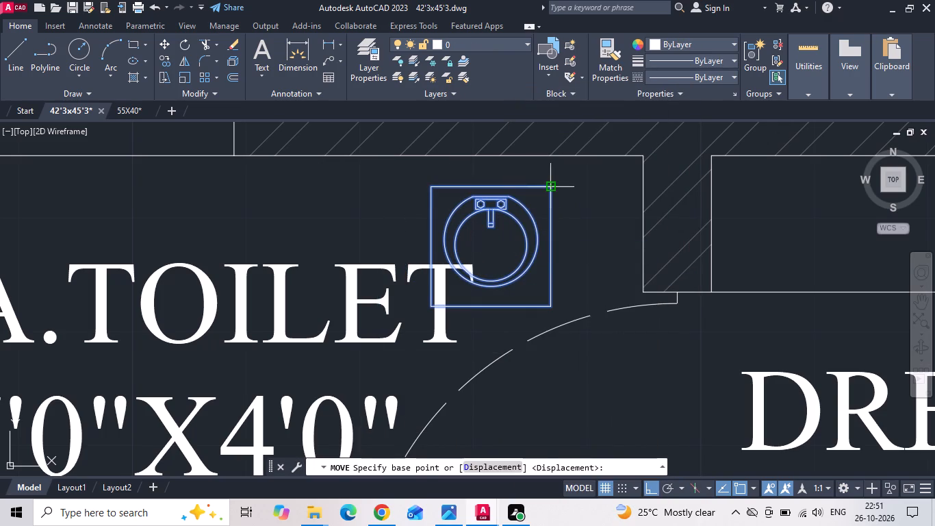
left_click(552, 181)
left_click(640, 162)
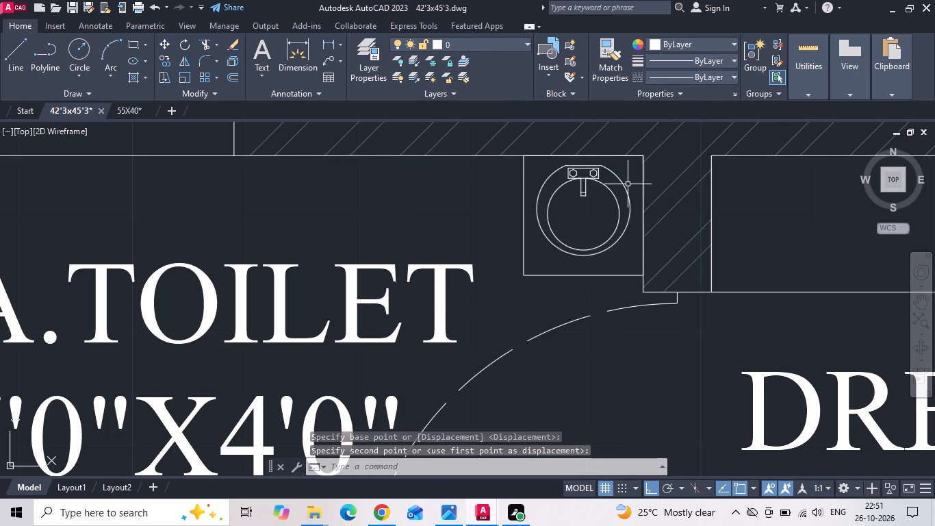
Save the drawing.
key("ctrl+s")
key("ctrl+s")
key("ctrl+s")
key("ctrl+s")
key("ctrl+s")
key("ctrl+s")
key("ctrl+s")
key("ctrl+s")
key("ctrl+s")
key("ctrl+s")
key("ctrl+s")
key("ctrl+s")
key("ctrl+s")
key("ctrl+s")
key("ctrl+s")
key("ctrl+s")
key("ctrl+s")
key("ctrl+s")
key("ctrl+s")
key("ctrl+s")
scroll(600, 201, "down", 3)
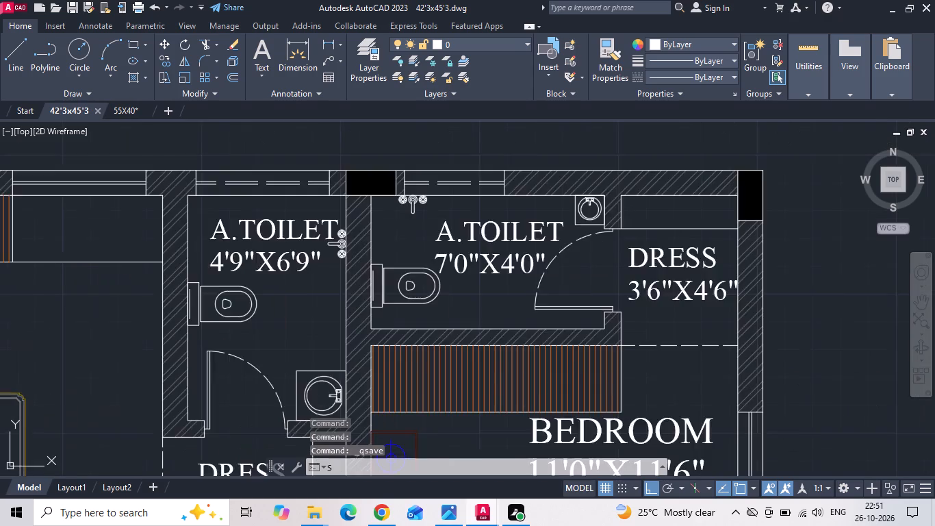
scroll(553, 227, "down", 1)
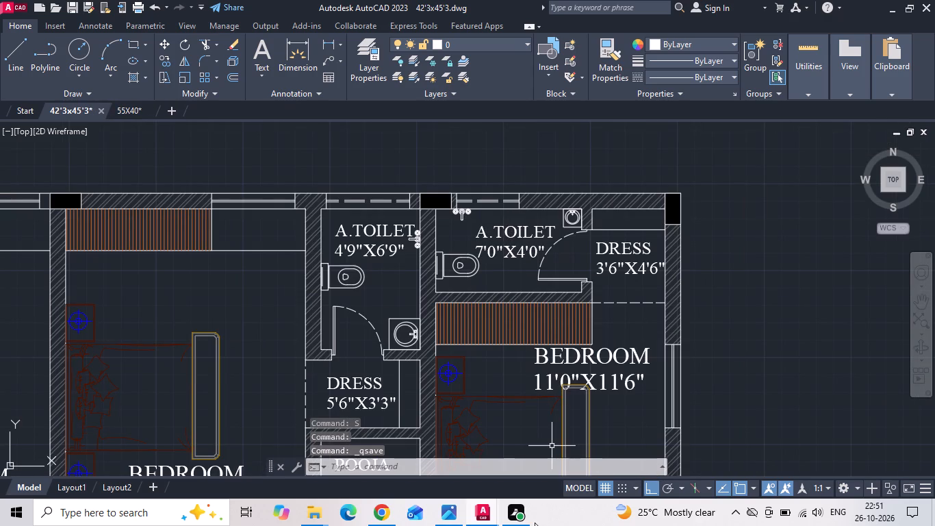
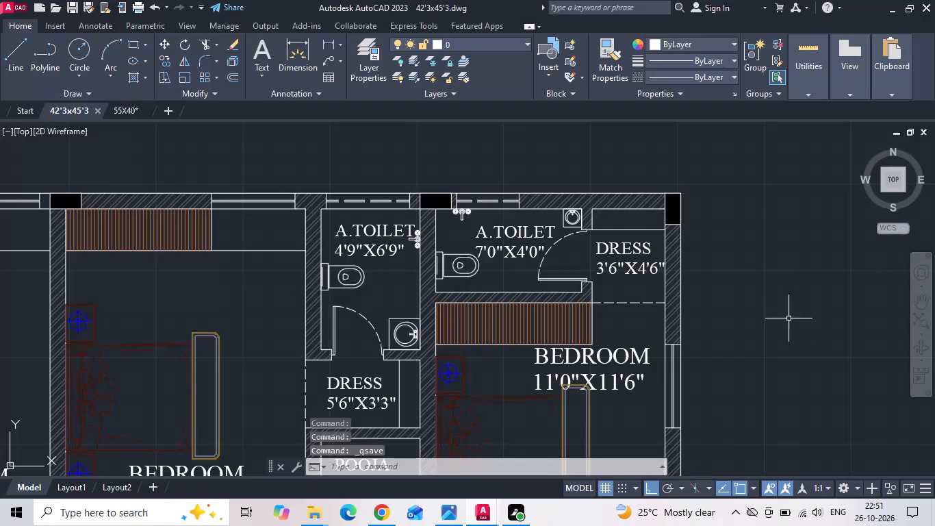
Erase the reference image together with the two other furnished floor plans beside it, leaving only the redrawn ground floor plan.
scroll(742, 296, "down", 3)
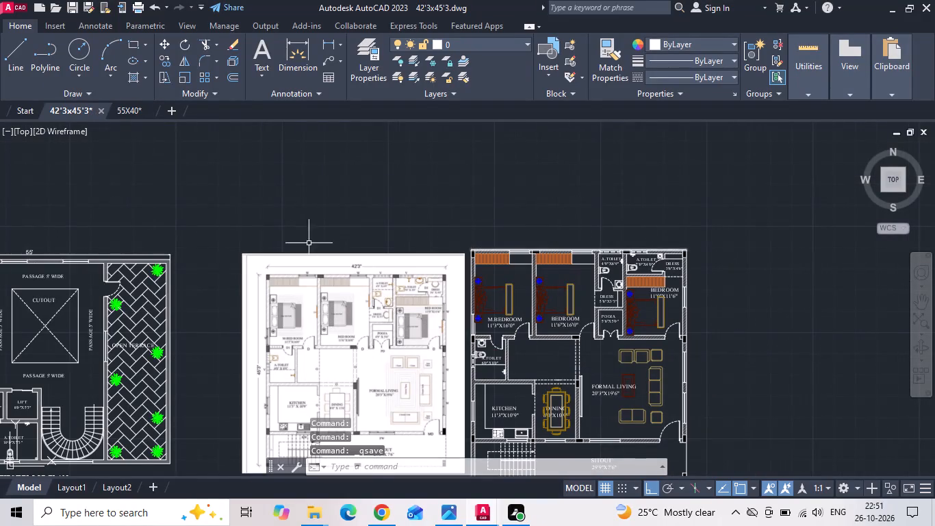
left_click_drag(292, 219, 298, 247)
middle_click_drag(340, 226, 387, 155)
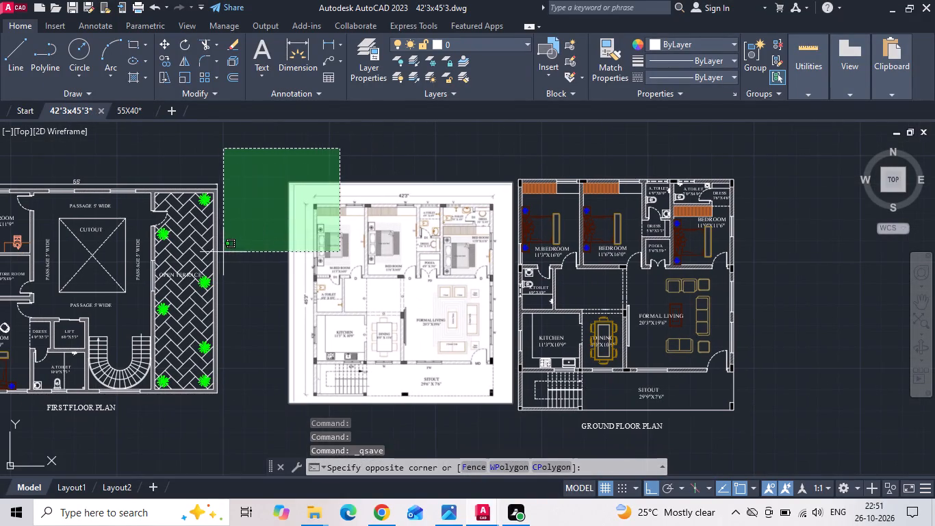
scroll(411, 210, "down", 2)
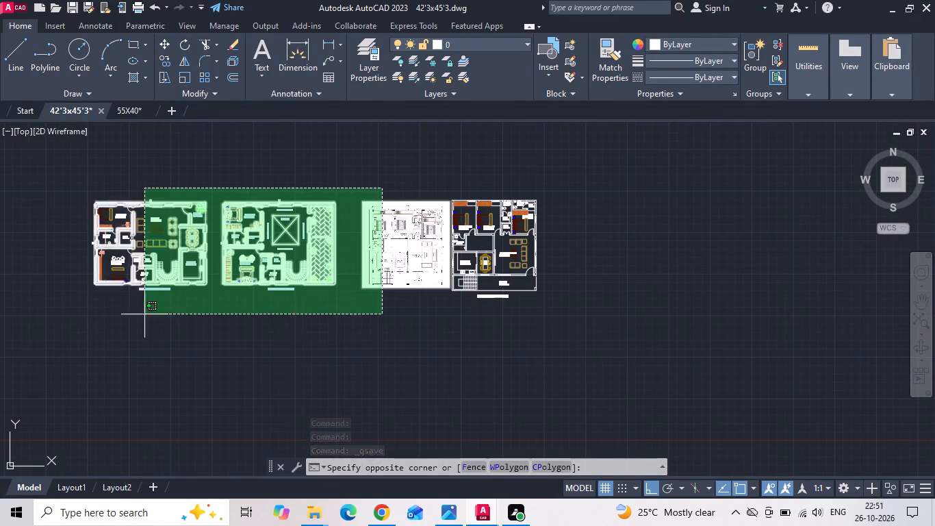
left_click(48, 346)
key("Delete")
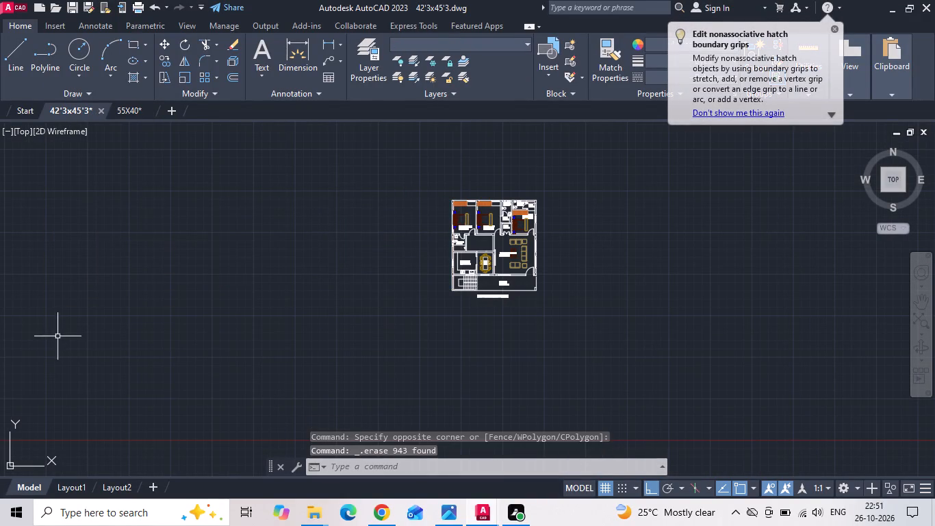
Add a horizontal linear dimension for the plan's overall width, placed just outside the bedrooms' window wall.
left_click(324, 51)
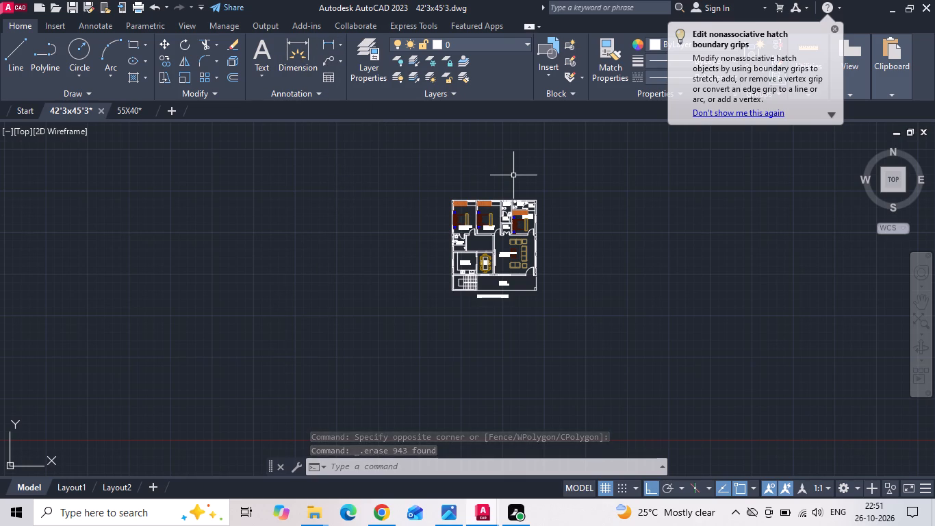
scroll(512, 231, "up", 2)
scroll(372, 138, "up", 2)
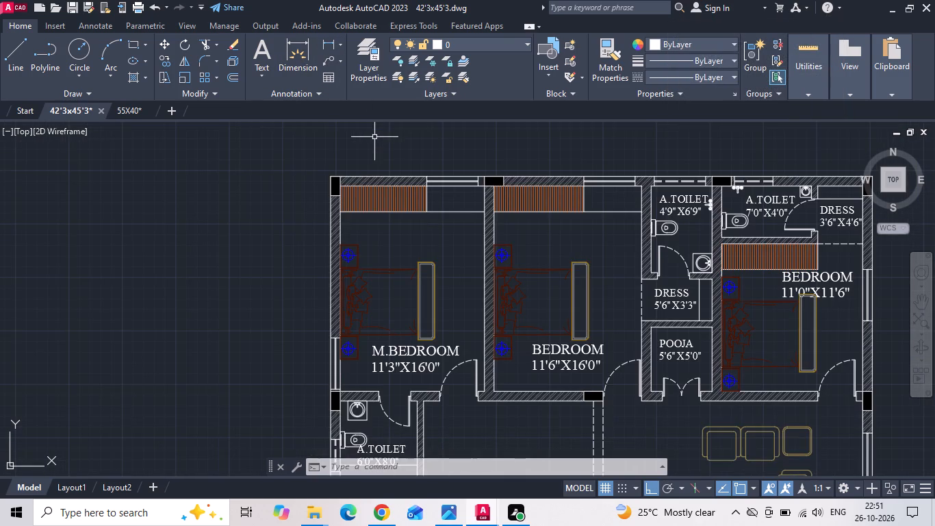
middle_click_drag(370, 155, 340, 190)
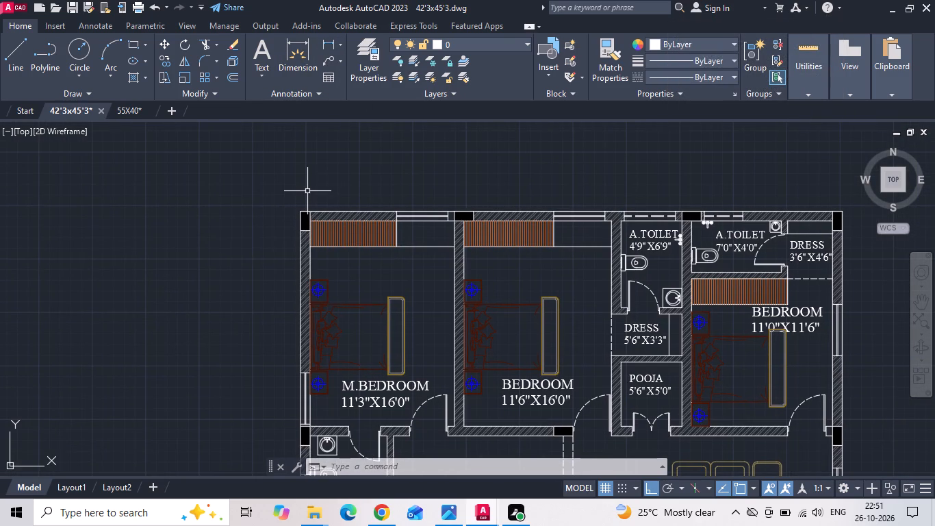
left_click(331, 49)
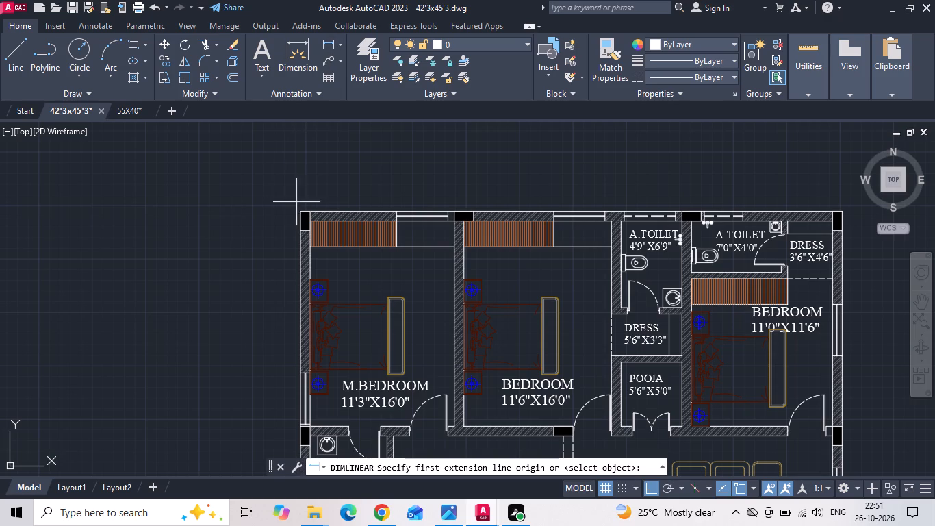
left_click(300, 210)
middle_click_drag(493, 171, 350, 178)
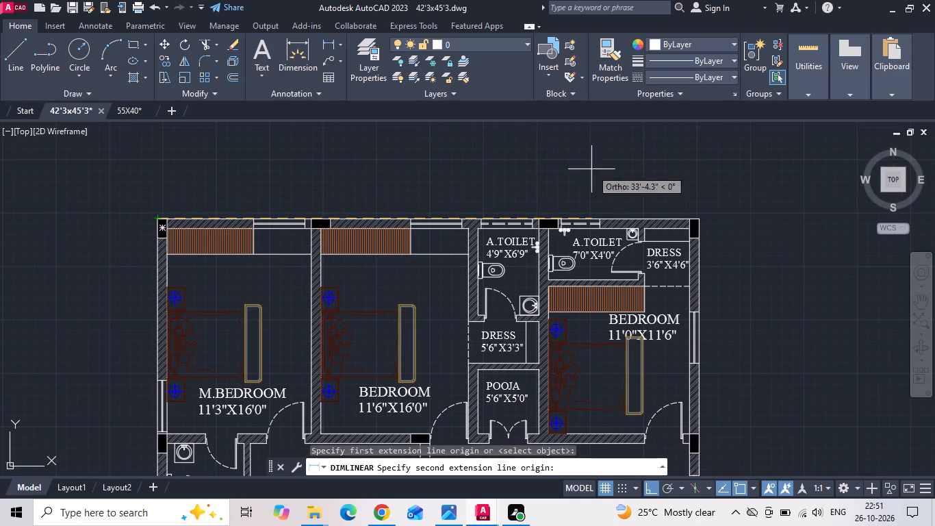
left_click(702, 214)
left_click(698, 201)
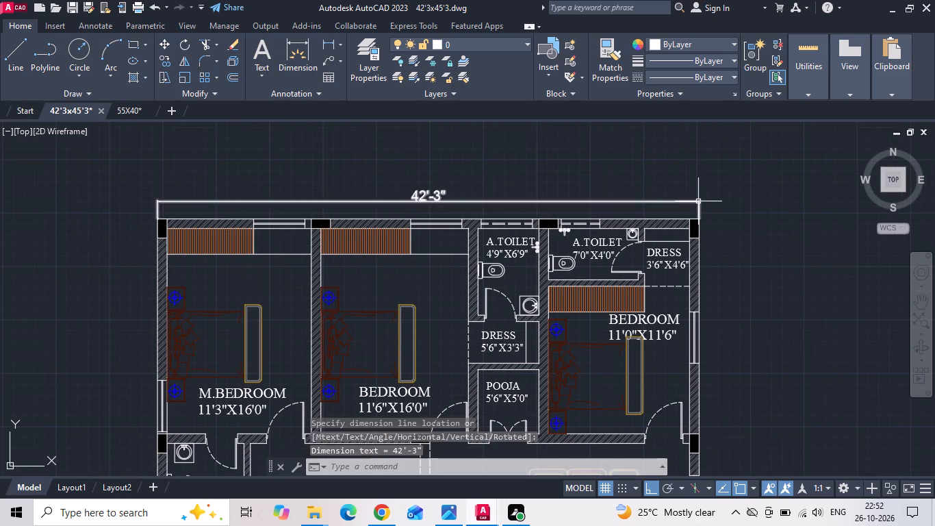
Add a vertical linear dimension from the M.BEDROOM outer corner to the staircase outer corner, placed just outside the wall.
left_click(331, 39)
scroll(90, 240, "up", 2)
scroll(242, 191, "up", 2)
left_click(246, 187)
scroll(317, 153, "down", 5)
middle_click_drag(305, 293, 288, 227)
middle_click_drag(255, 293, 254, 236)
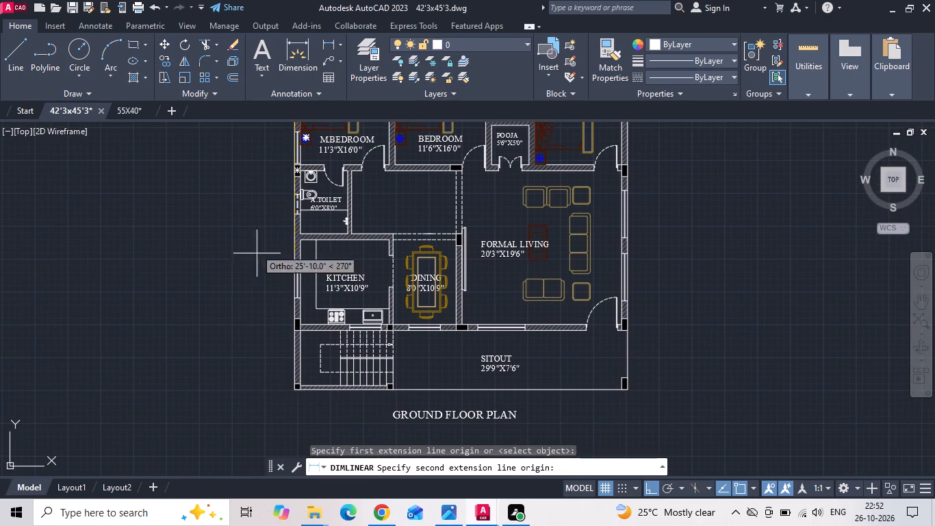
scroll(281, 398, "up", 2)
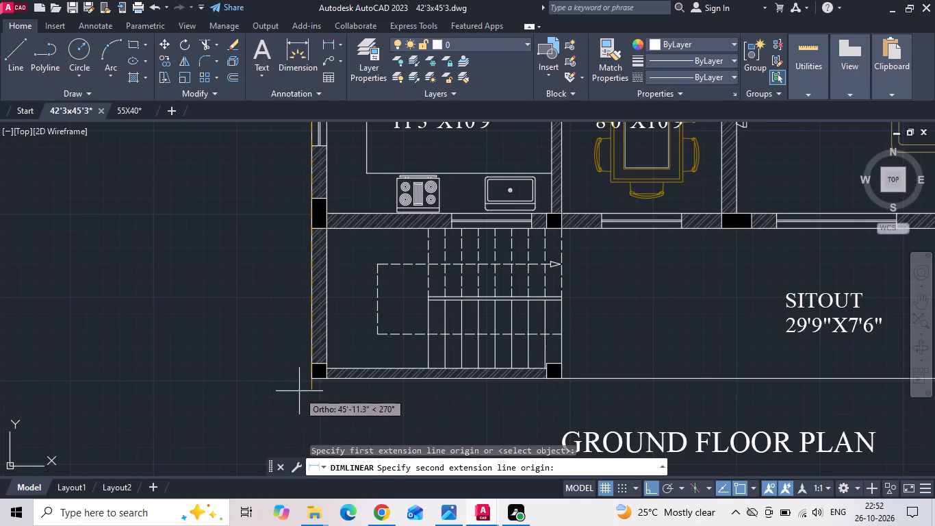
left_click(310, 381)
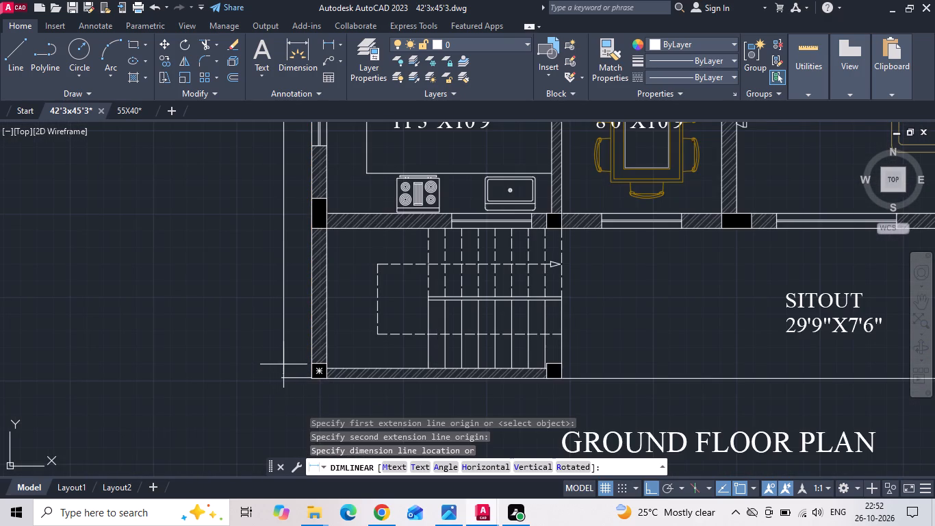
left_click(286, 364)
Copy the whole dimensioned ground floor plan with its title horizontally to the east, about 68' away.
scroll(263, 359, "down", 4)
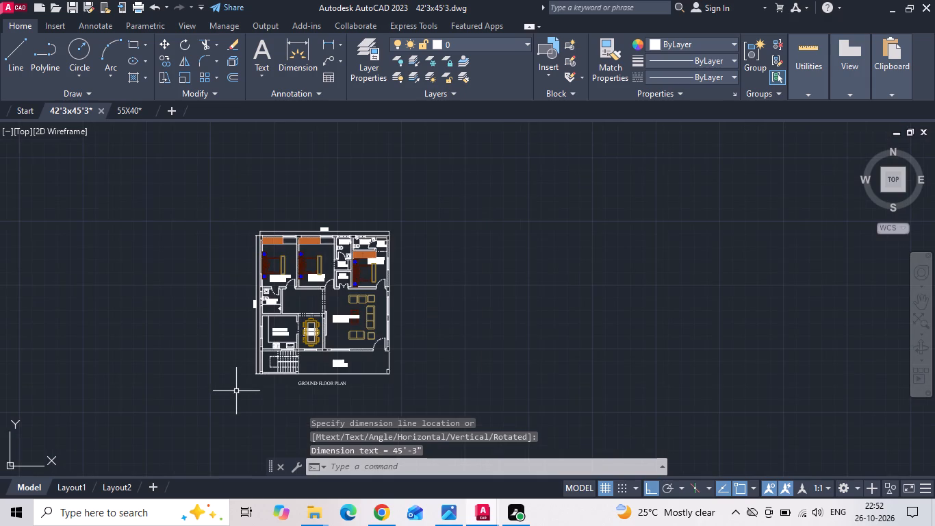
left_click_drag(255, 408, 261, 404)
left_click(488, 199)
right_click(488, 199)
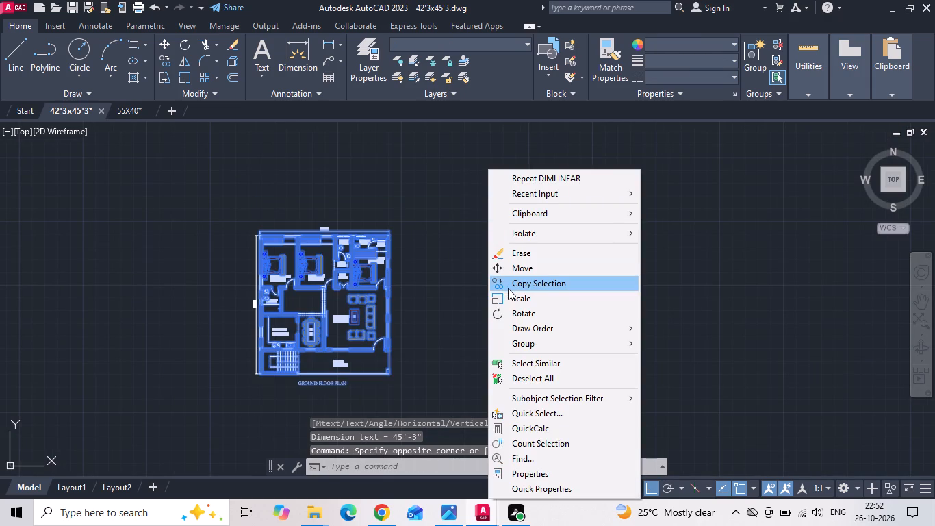
left_click(231, 204)
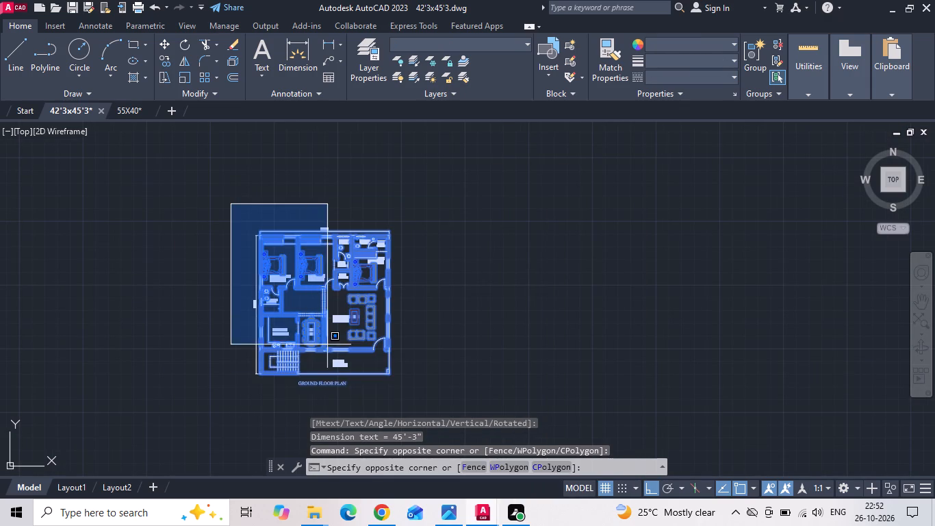
left_click(421, 393)
right_click(433, 256)
left_click(455, 279)
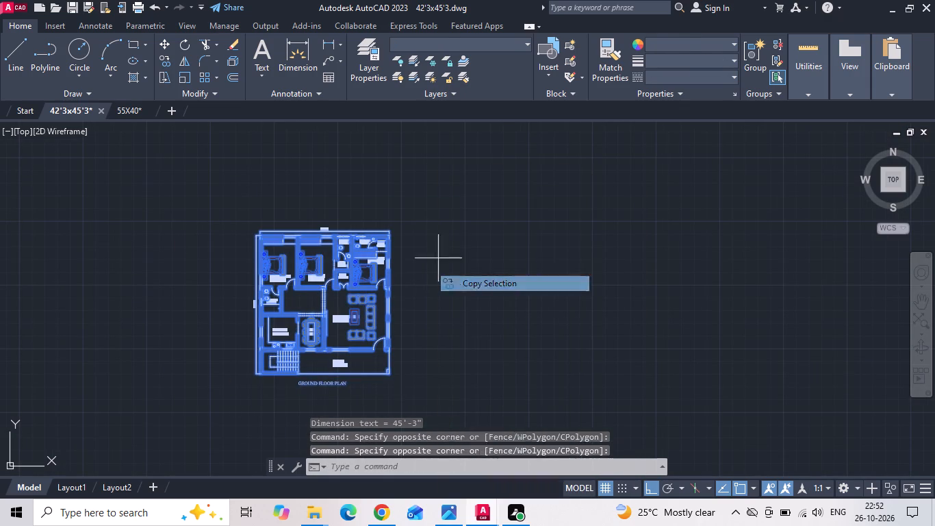
left_click_drag(413, 288, 424, 291)
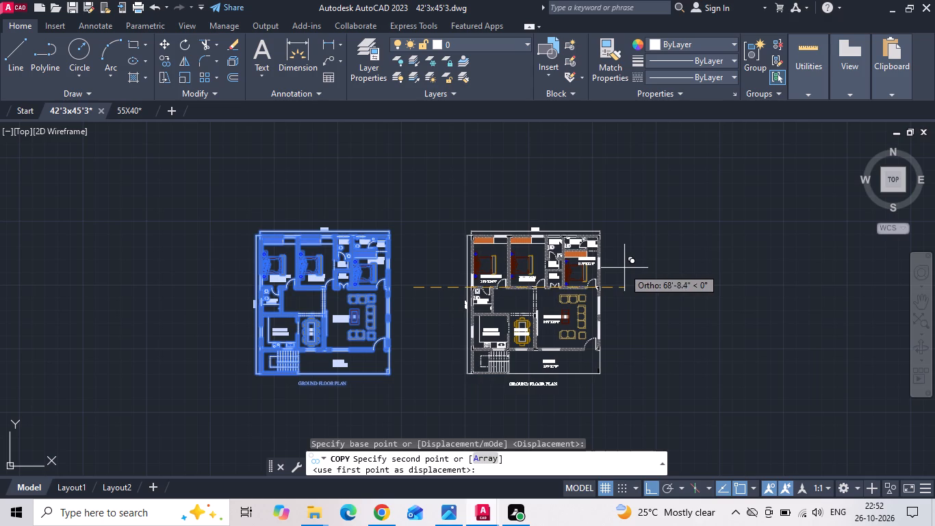
left_click(622, 265)
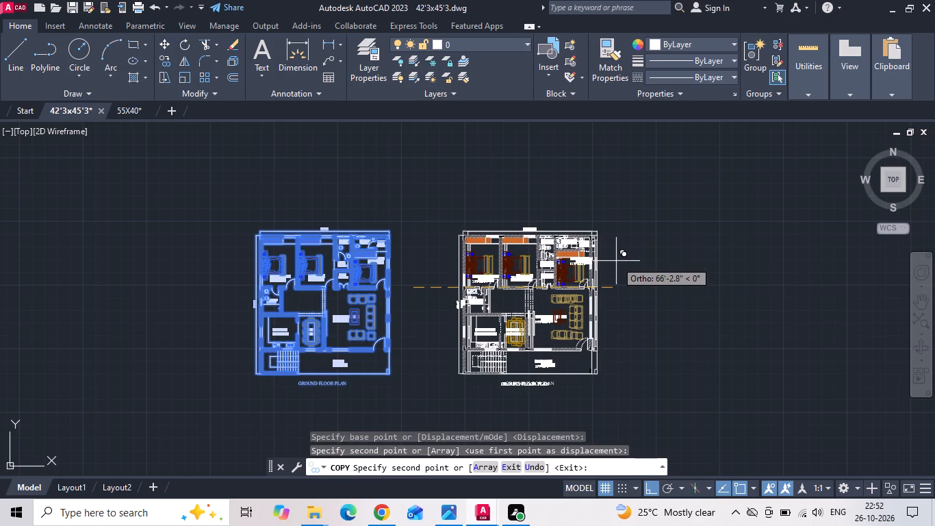
key("Escape")
Erase the dining table and chairs from the DINING room of the copied plan.
scroll(568, 349, "up", 2)
scroll(435, 318, "up", 1)
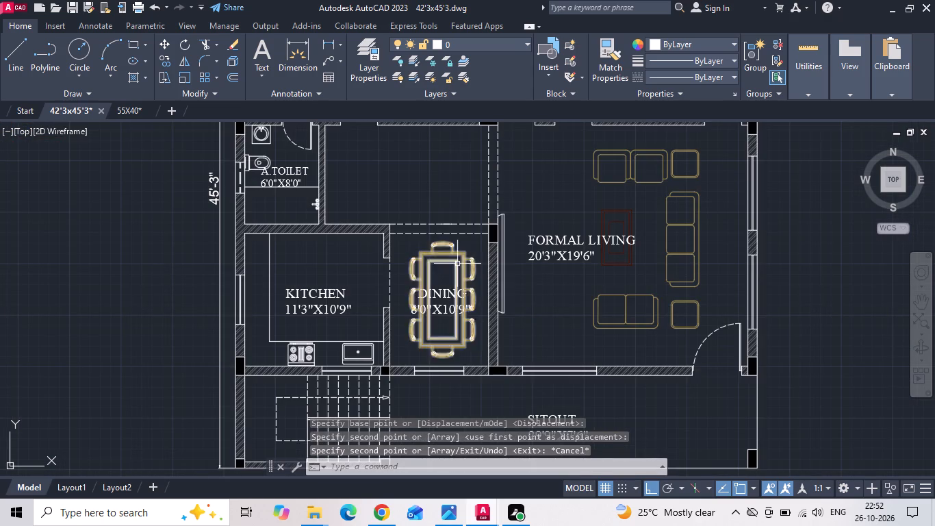
left_click(457, 264)
key("Delete")
Erase the sofas, side seats and centre table from the FORMAL LIVING room of the copied plan.
left_click_drag(715, 155, 687, 173)
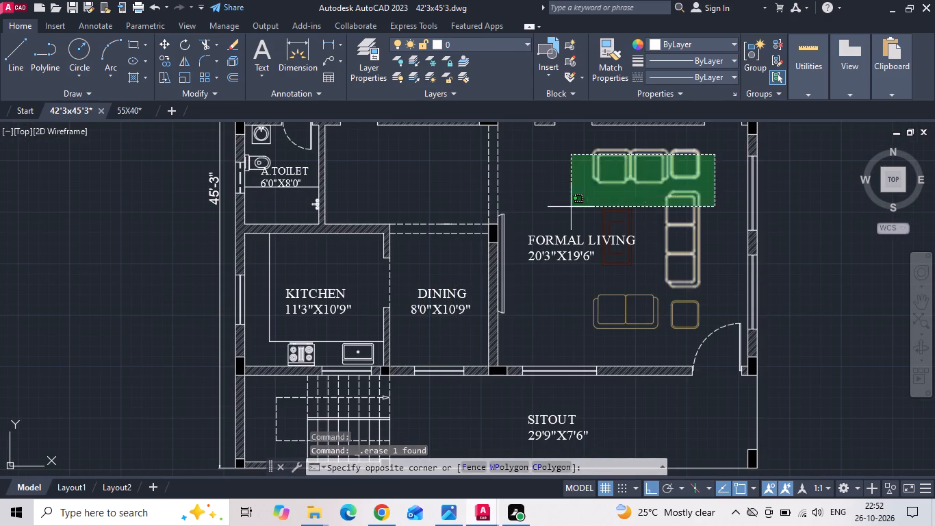
left_click(571, 207)
key("Delete")
left_click_drag(633, 196, 632, 203)
scroll(625, 215, "up", 2)
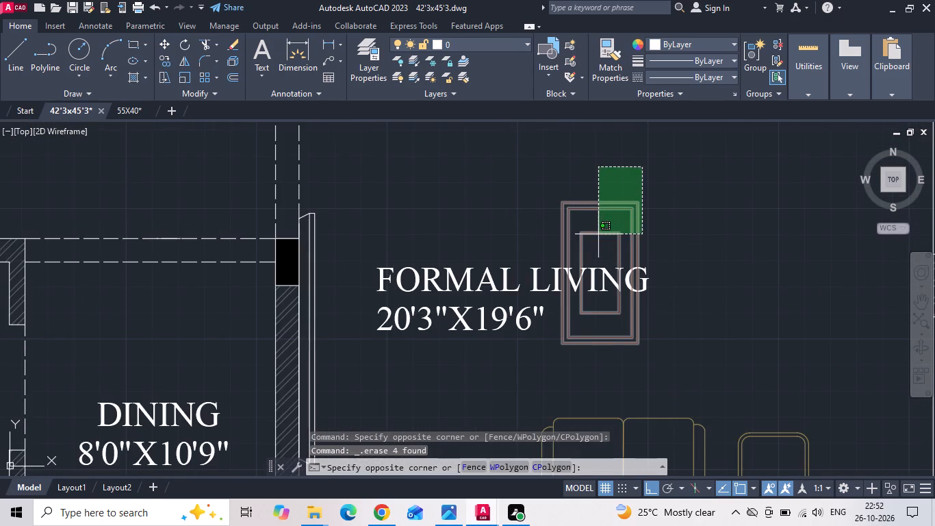
left_click(598, 234)
key("Delete")
scroll(595, 201, "down", 2)
left_click_drag(669, 279, 637, 296)
left_click(596, 305)
key("Delete")
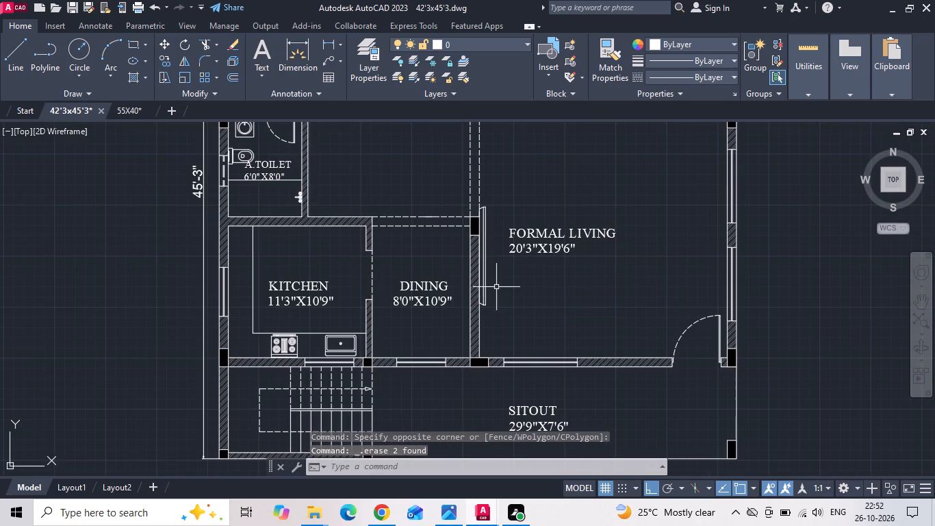
Erase the wall-mounted unit and its leftover lines from the FORMAL LIVING side of the dining partition wall.
scroll(484, 214, "up", 1)
left_click_drag(494, 202, 487, 218)
left_click(478, 249)
key("Delete")
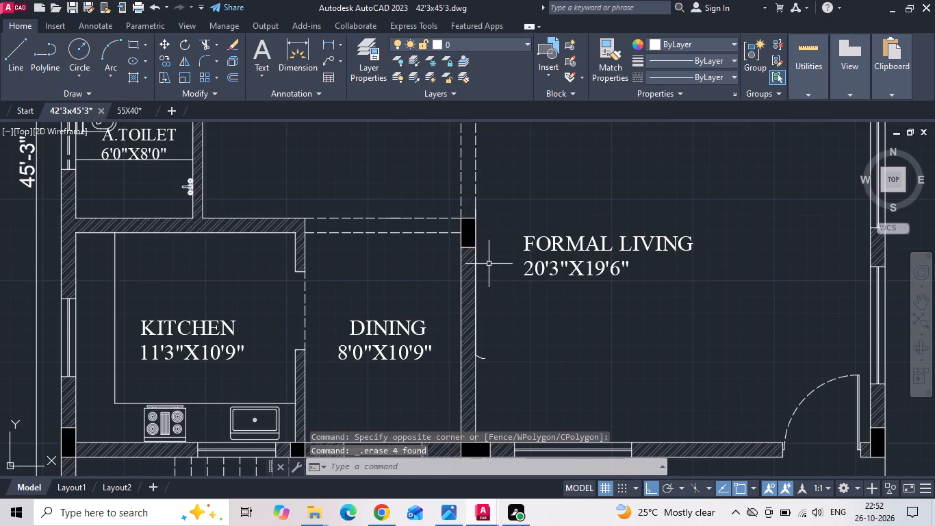
left_click(487, 358)
scroll(486, 355, "up", 2)
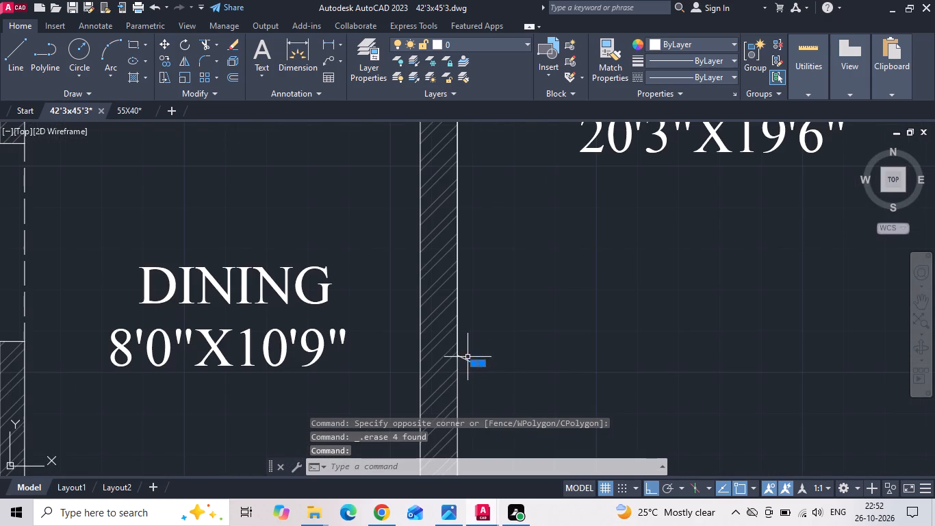
left_click(467, 360)
key("Delete")
left_click(458, 334)
scroll(500, 358, "down", 2)
key("Delete")
scroll(500, 274, "down", 2)
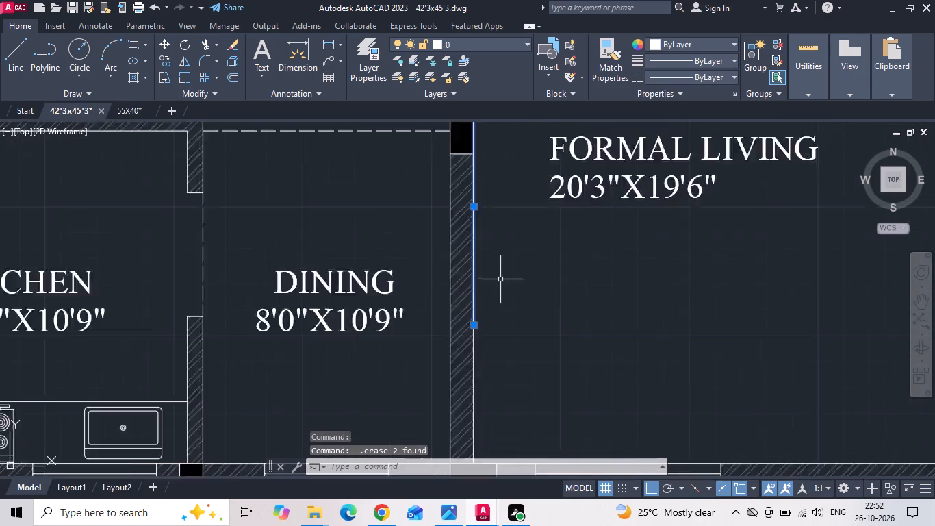
key("Delete")
Erase the counter lines, stove and sink from the copied plan's KITCHEN.
scroll(472, 167, "up", 2)
scroll(496, 171, "down", 3)
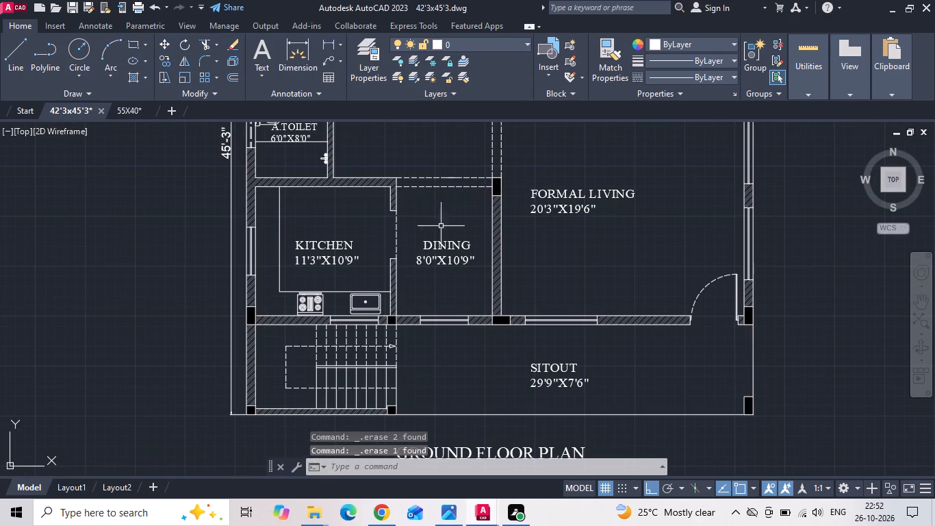
scroll(371, 289, "up", 2)
left_click_drag(379, 284, 362, 301)
left_click(121, 324)
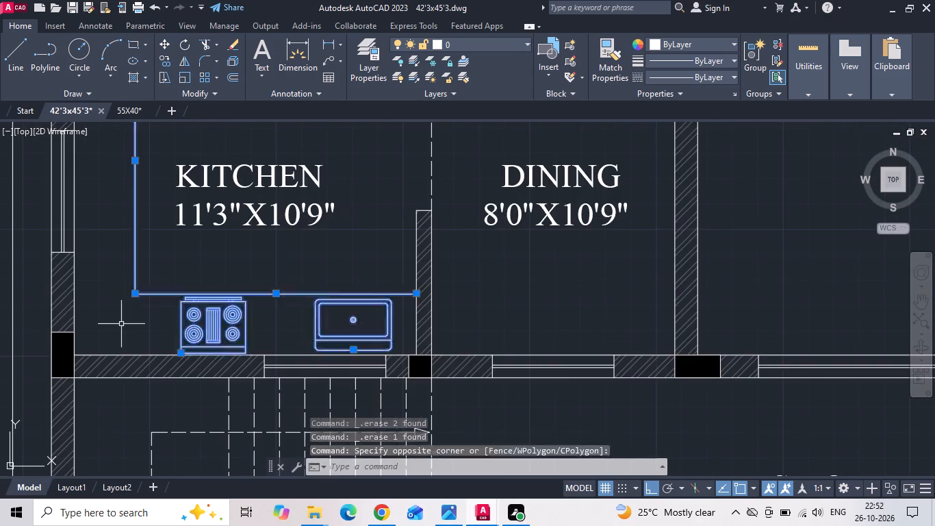
key("Delete")
Erase the tap, floor division line, washbasin and WC from the copied plan's 6'0"X8'0" toilet.
scroll(296, 321, "down", 2)
middle_click_drag(330, 227, 333, 310)
scroll(279, 265, "up", 1)
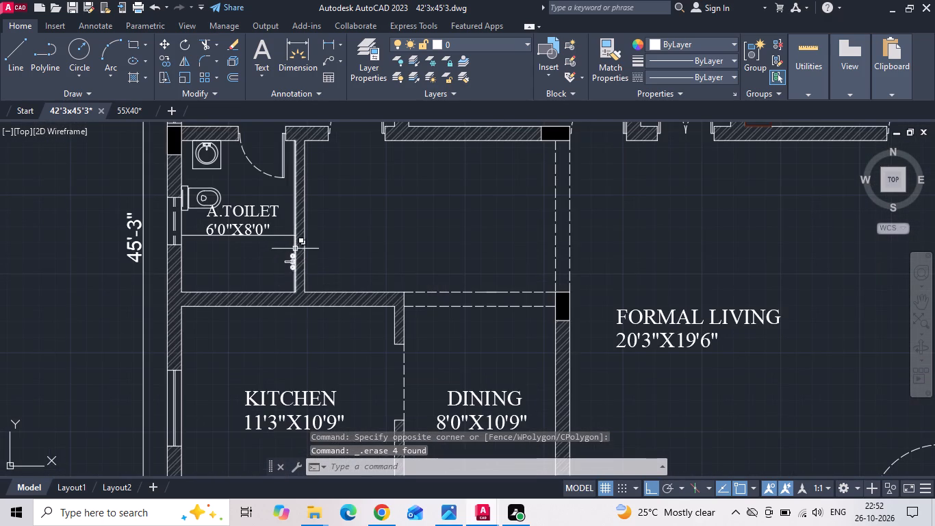
left_click(289, 268)
key("Delete")
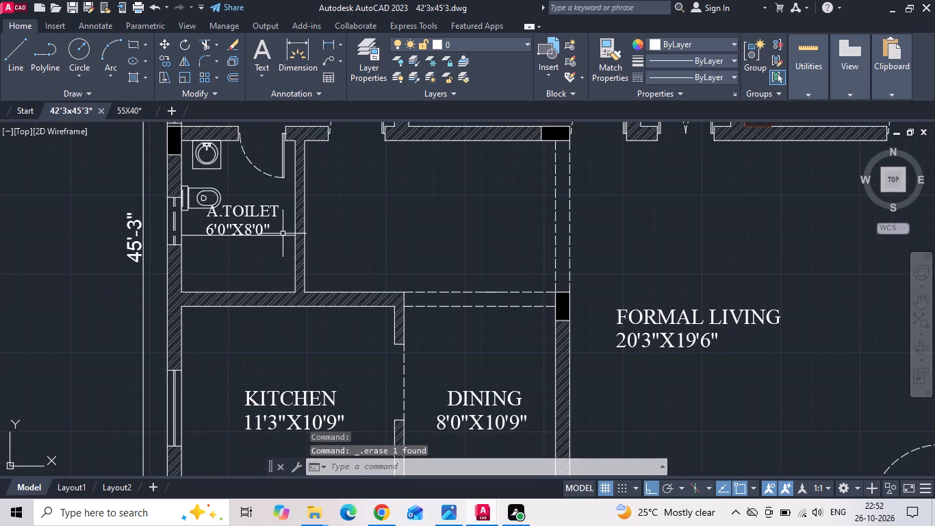
left_click(283, 234)
key("Delete")
left_click(210, 165)
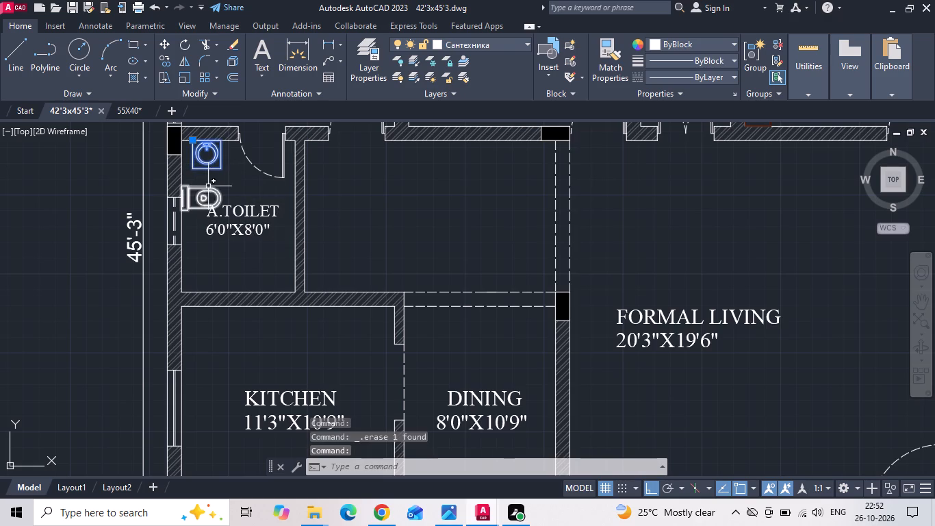
left_click(207, 188)
key("Delete")
Erase the bed with its bedside tables and the bench at its foot from the copied plan's M.BEDROOM.
scroll(271, 264, "down", 2)
left_click_drag(273, 131, 261, 147)
left_click(255, 164)
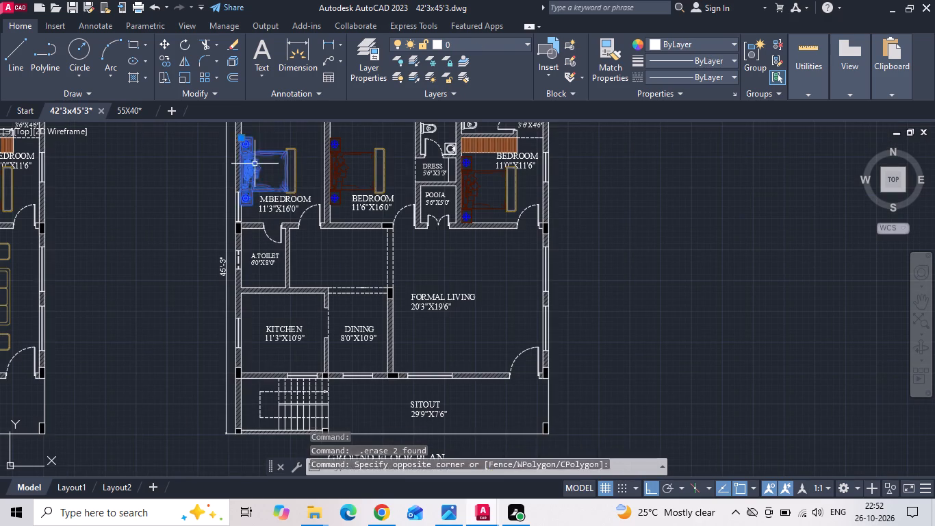
key("Delete")
left_click(305, 160)
left_click(277, 172)
middle_click_drag(274, 173, 303, 302)
key("Delete")
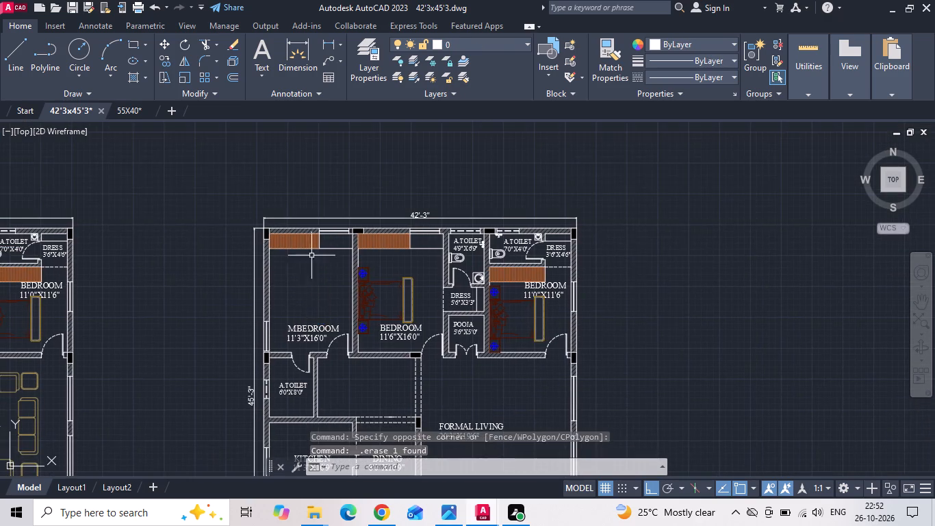
Erase the wardrobe's hatch lines along the top wall of the copied plan's M.BEDROOM.
scroll(312, 252, "up", 2)
left_click_drag(364, 221, 297, 273)
left_click(227, 288)
key("Delete")
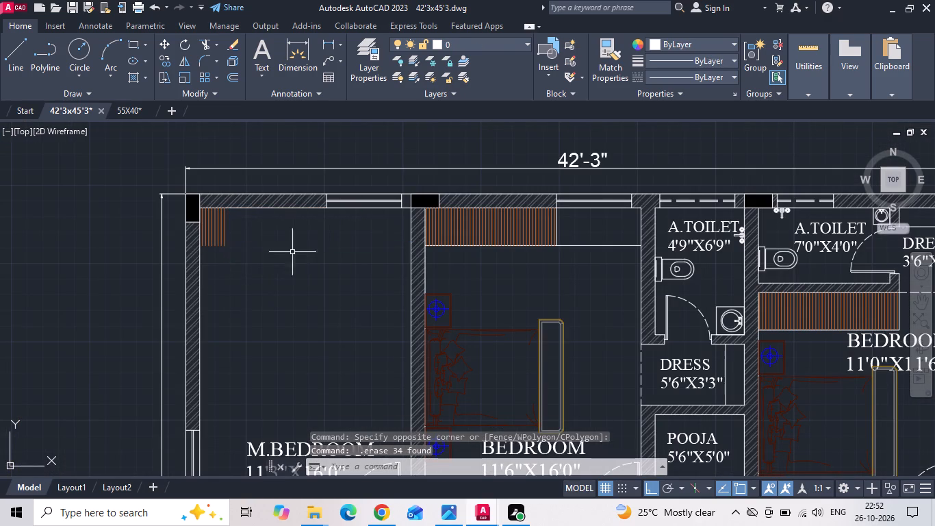
scroll(259, 212, "up", 2)
left_click_drag(233, 235, 190, 264)
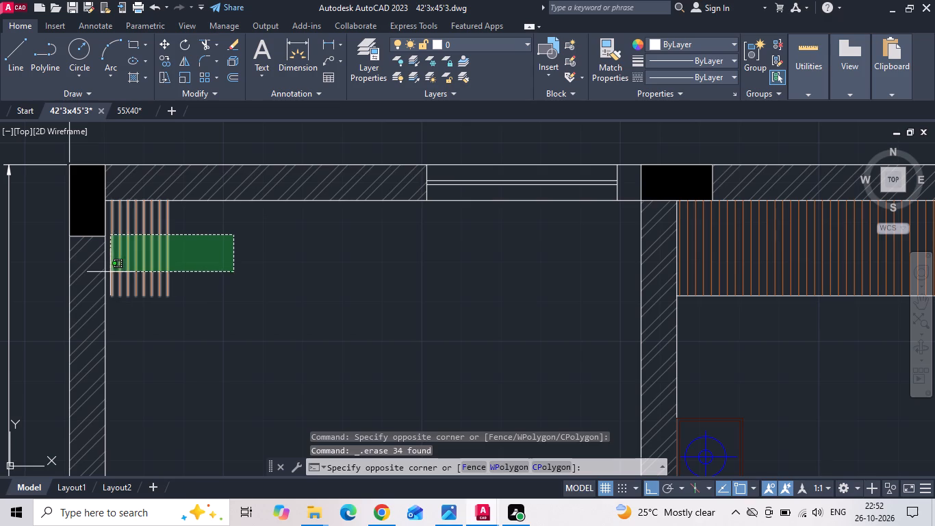
left_click(110, 269)
key("Delete")
Erase the wardrobe's hatch lines, side line and front line from the copied plan's 11'6"X16'0" BEDROOM.
scroll(136, 280, "down", 2)
scroll(541, 276, "up", 2)
left_click_drag(502, 266, 424, 281)
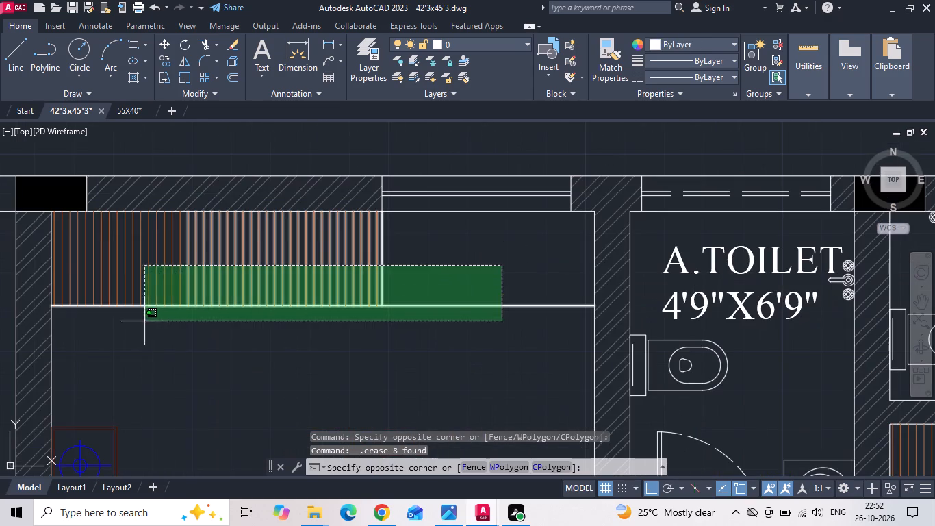
scroll(59, 298, "up", 3)
left_click(38, 358)
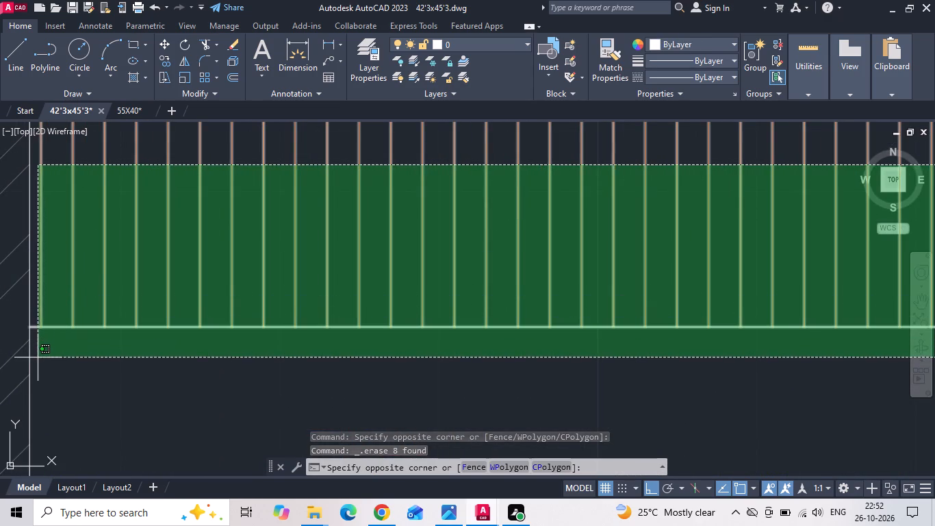
key("Delete")
Erase the WC from the copied plan's 4'9"X6'9" A.TOILET.
scroll(167, 297, "down", 3)
middle_click_drag(589, 290, 244, 269)
left_click_drag(485, 347, 479, 355)
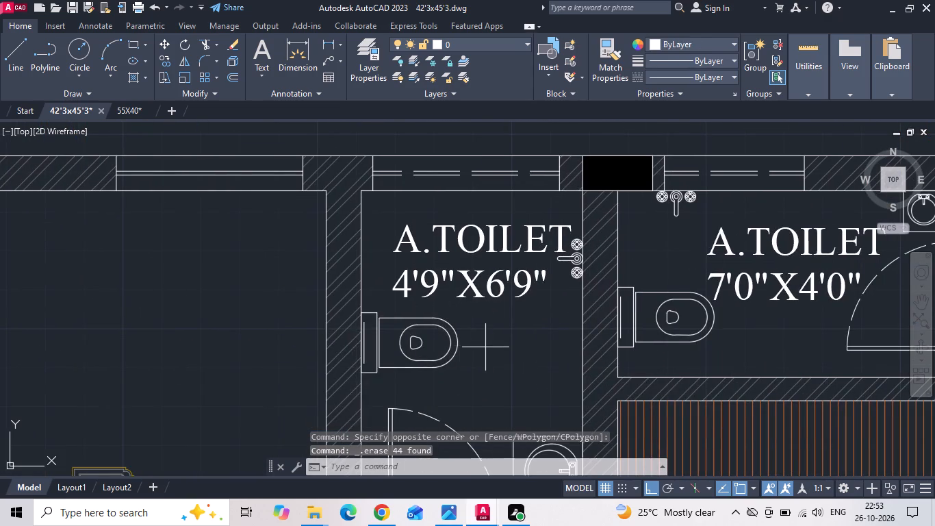
left_click_drag(479, 355, 461, 368)
left_click(420, 376)
key("Delete")
Erase the tap and washbasin from the 4'9"X6'9" toilet, together with the 7'0"X4'0" toilet's WC, tap and washbasin.
left_click(571, 265)
key("Delete")
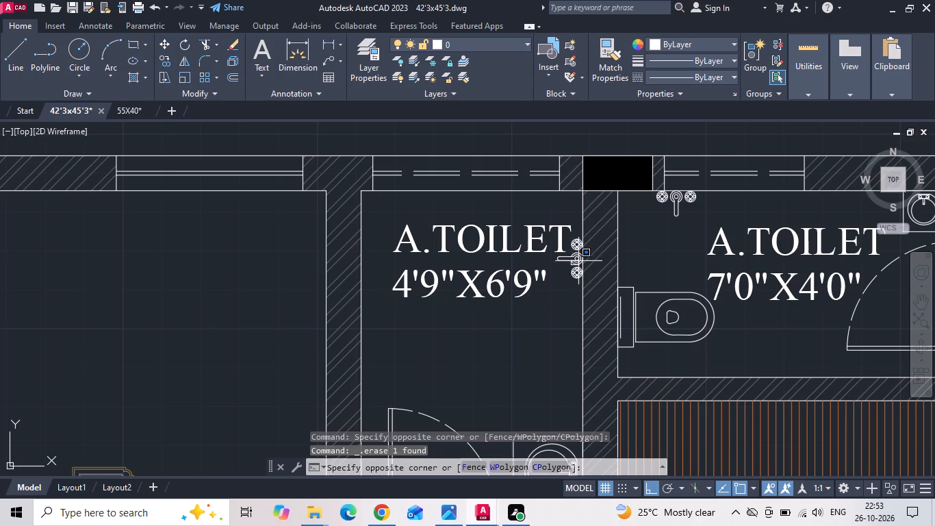
left_click(578, 260)
left_click(578, 258)
scroll(517, 288, "down", 2)
left_click(528, 349)
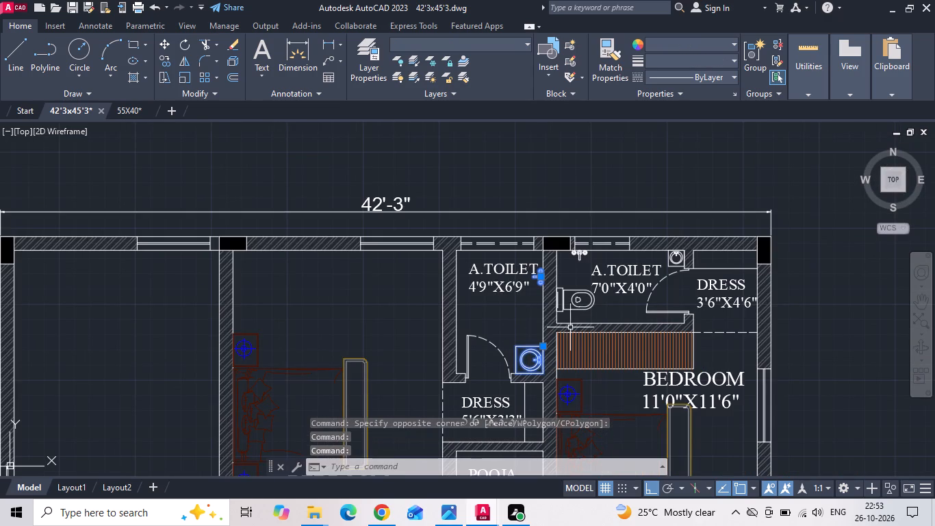
left_click(576, 300)
left_click(584, 257)
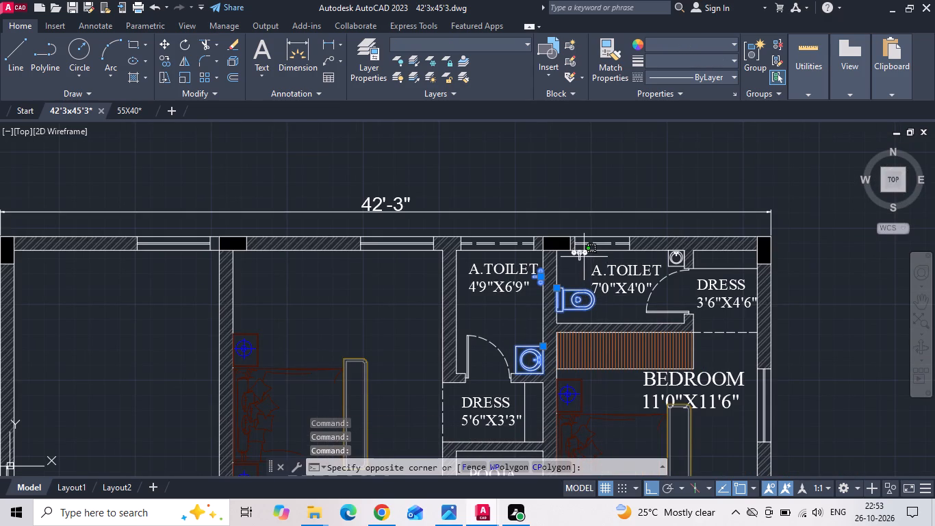
left_click(580, 255)
left_click(667, 258)
key("Delete")
Erase the bed with its bedside tables and the bench at its foot from the 11'6"X16'0" BEDROOM.
scroll(569, 249, "down", 2)
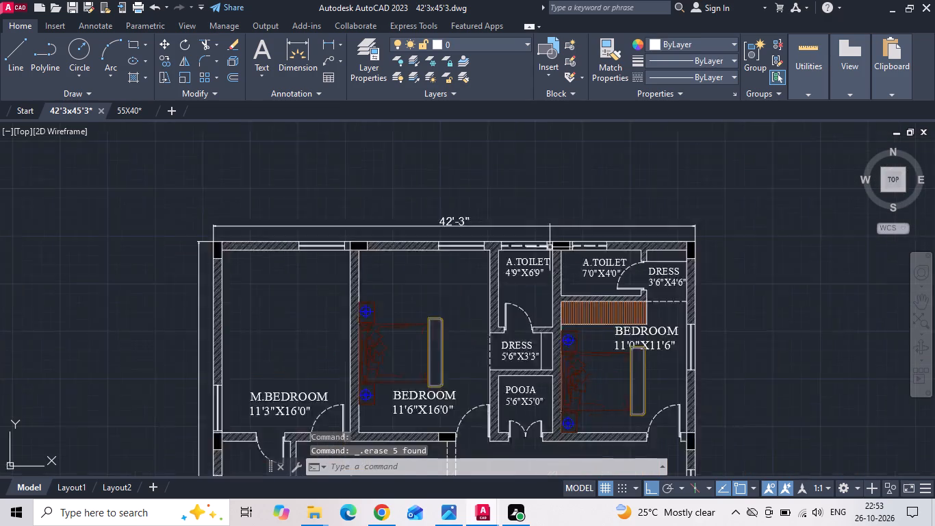
scroll(528, 309, "up", 2)
left_click_drag(402, 238, 335, 313)
left_click(335, 313)
key("Delete")
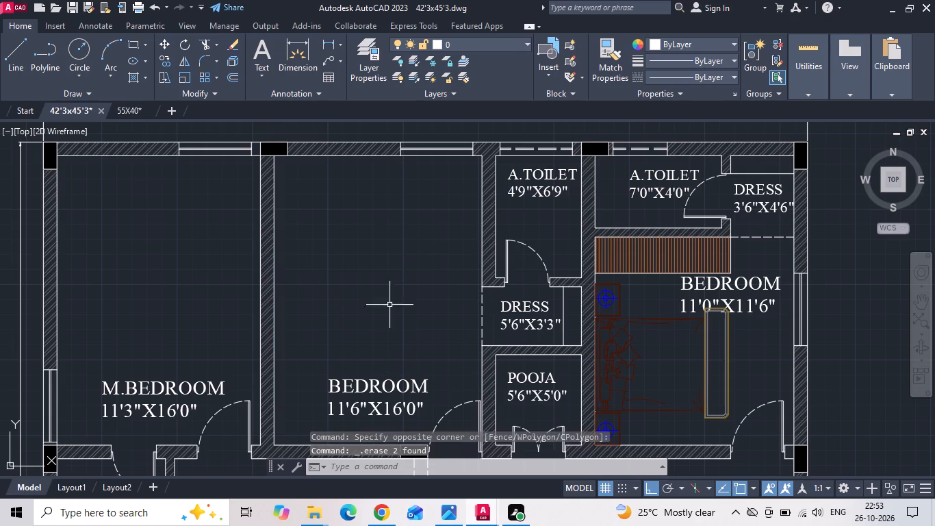
Erase the bed with its bedside tables and the bench from the copied plan's 11'0"X11'6" BEDROOM.
left_click_drag(665, 323, 642, 328)
key("Delete")
left_click_drag(727, 353, 704, 359)
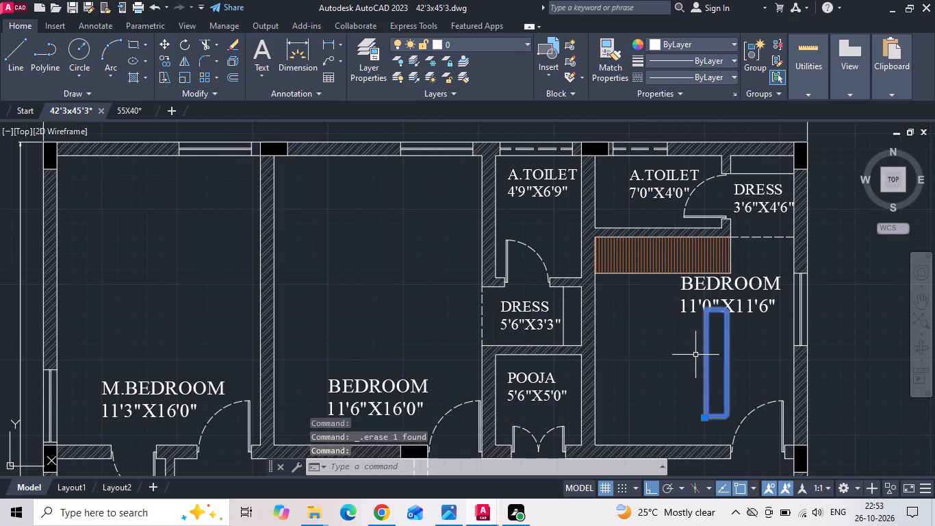
key("Delete")
Erase the wardrobe's hatch lines, side line and front line from the copied plan's 11'0"X11'6" BEDROOM.
scroll(724, 254, "up", 2)
left_click_drag(745, 242, 730, 246)
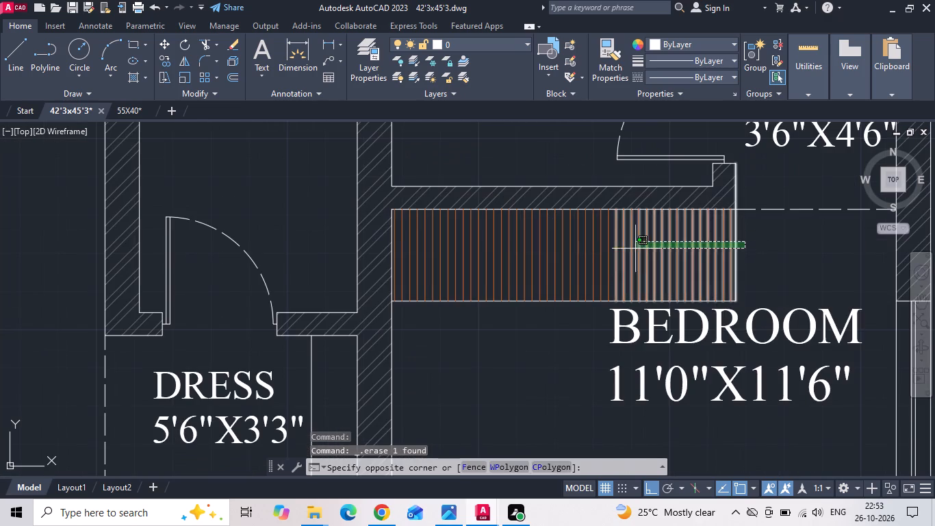
left_click(760, 249)
left_click_drag(756, 245, 702, 258)
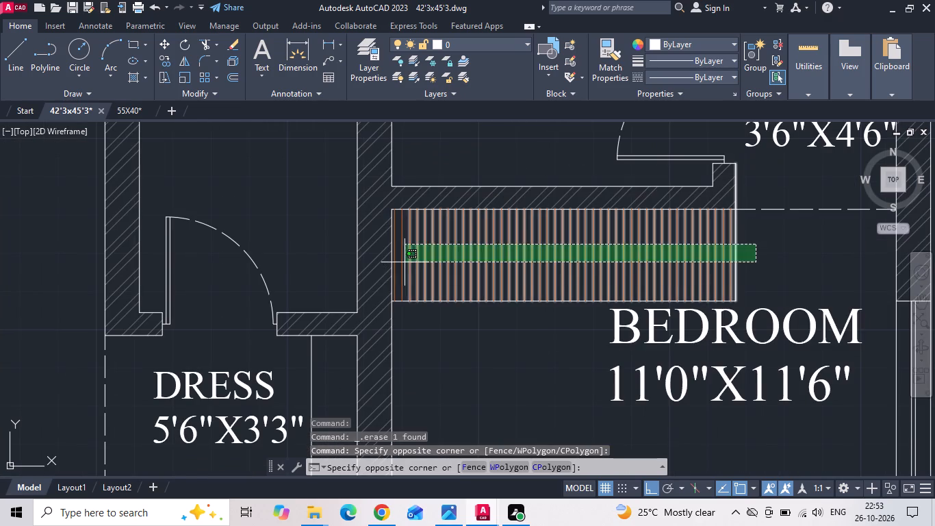
scroll(400, 260, "up", 1)
left_click(388, 289)
left_click_drag(498, 306, 470, 336)
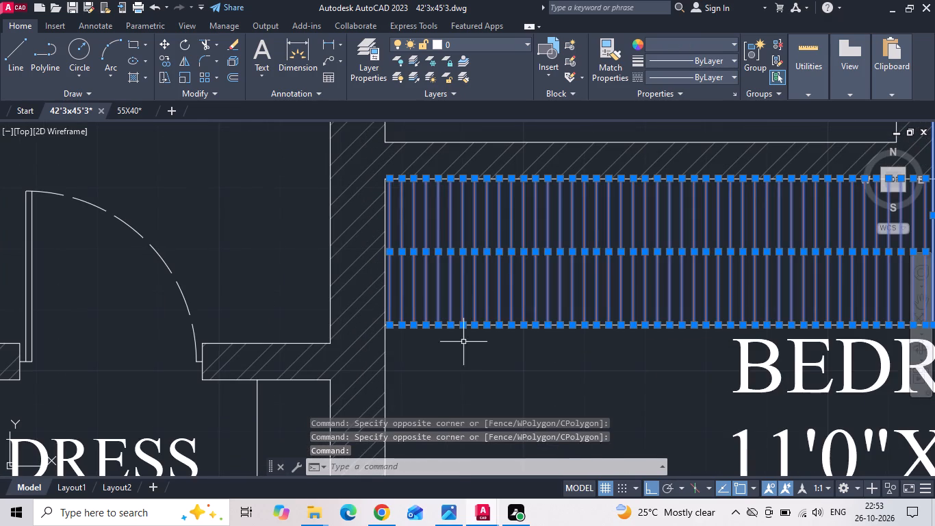
left_click(463, 342)
key("Delete")
left_click_drag(530, 301, 470, 356)
left_click(470, 356)
key("Delete")
scroll(463, 345, "down", 2)
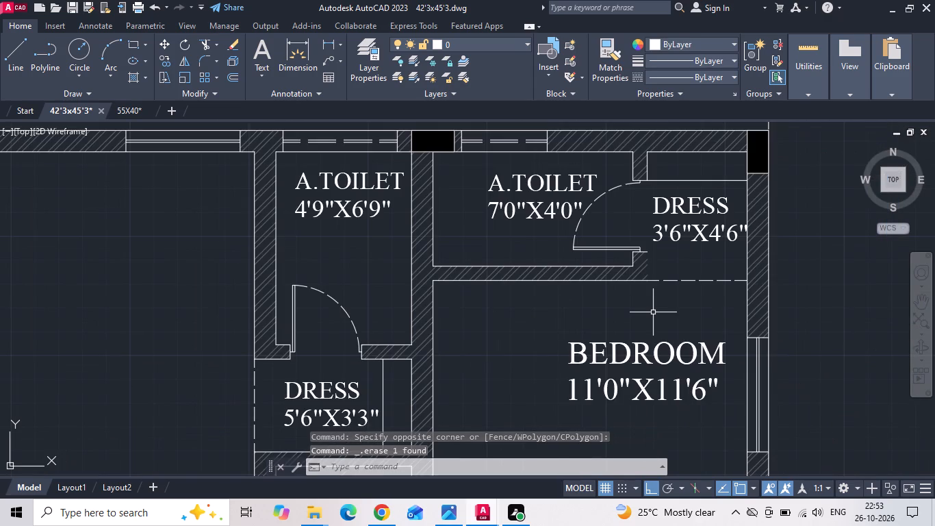
Draw a line closing the open wall end between the 7'0"X4'0" toilet door and the dashed DRESS opening.
key("l")
key("space")
scroll(648, 268, "up", 2)
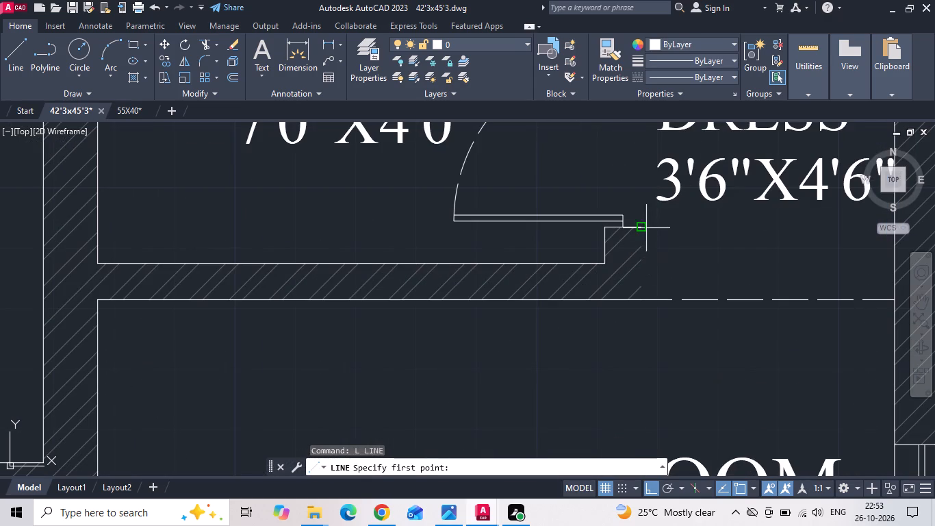
left_click(645, 227)
left_click(642, 297)
key("Escape")
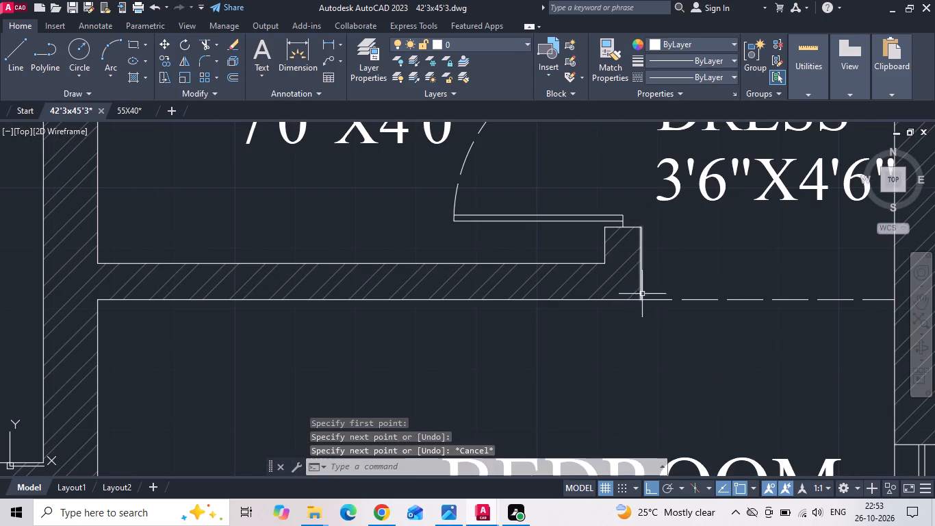
Move the BEDROOM 11'0"X11'6" label left and down to the middle of its room.
scroll(620, 225, "down", 3)
left_click_drag(630, 280, 613, 303)
left_click(591, 315)
right_click(589, 314)
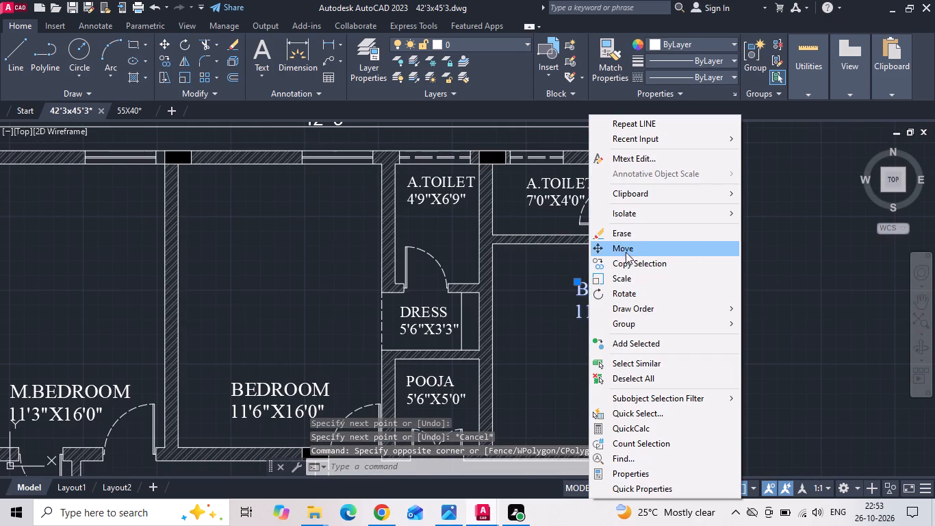
left_click(626, 249)
middle_click_drag(697, 266, 550, 235)
left_click_drag(814, 295, 808, 297)
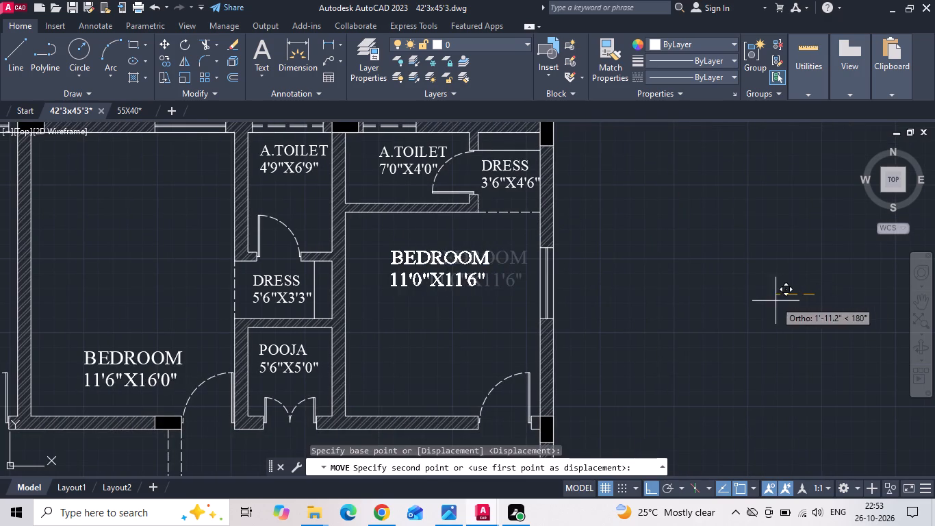
left_click(775, 301)
left_click(494, 299)
left_click(473, 259)
right_click(473, 259)
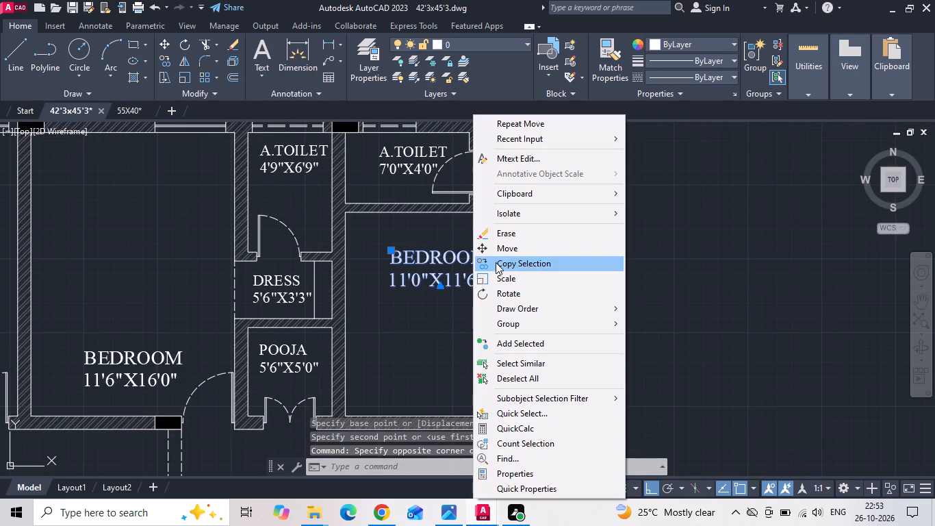
left_click(504, 249)
left_click_drag(815, 277, 817, 310)
left_click(818, 314)
scroll(892, 281, "down", 1)
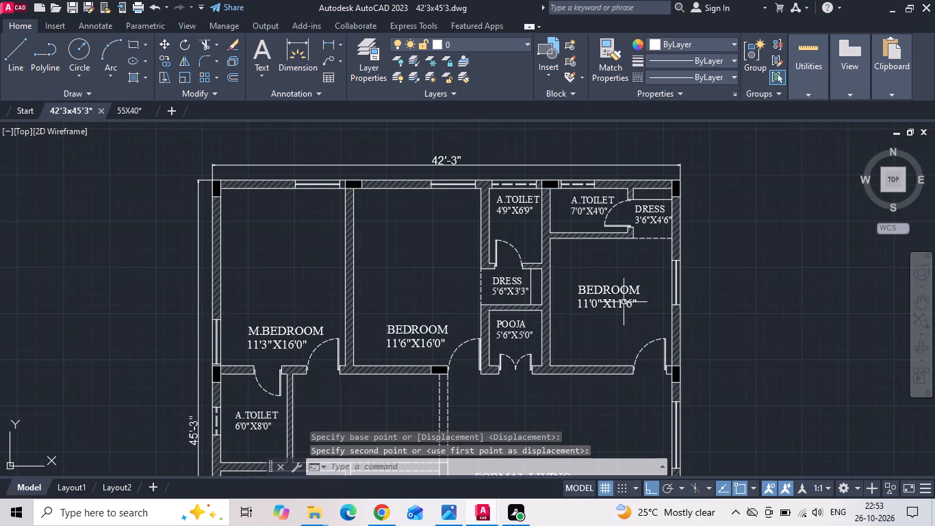
Move the M.BEDROOM and BEDROOM 11'6"X16'0" labels straight up together to the middle of their rooms.
left_click(409, 325)
left_click(292, 335)
right_click(292, 335)
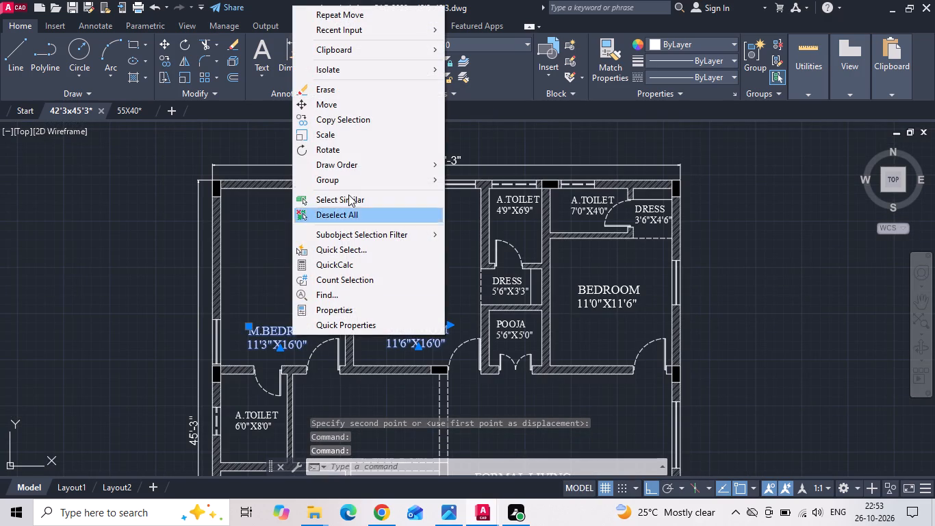
left_click(366, 110)
left_click_drag(415, 321, 420, 309)
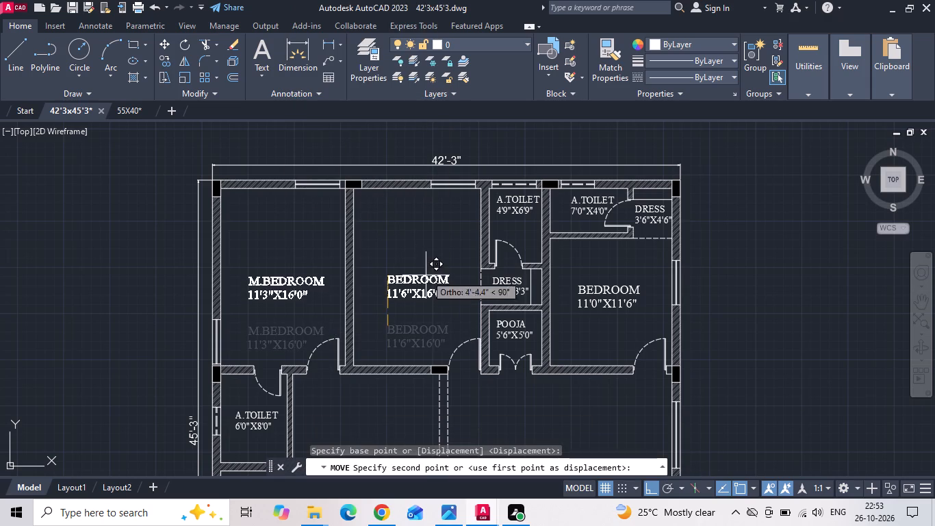
left_click(422, 262)
Move the A.TOILET 4'9"X6'9" label straight down toward the middle of its room.
left_click(522, 206)
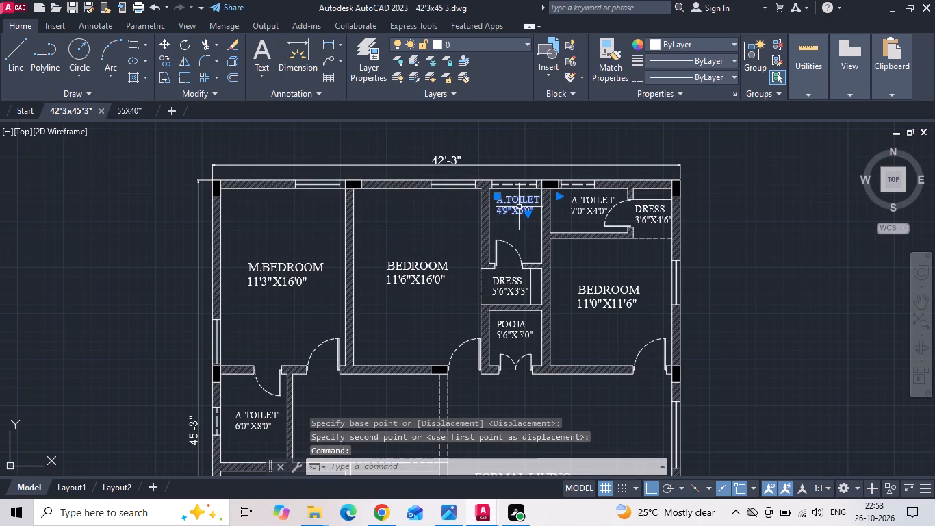
right_click(519, 207)
left_click(546, 245)
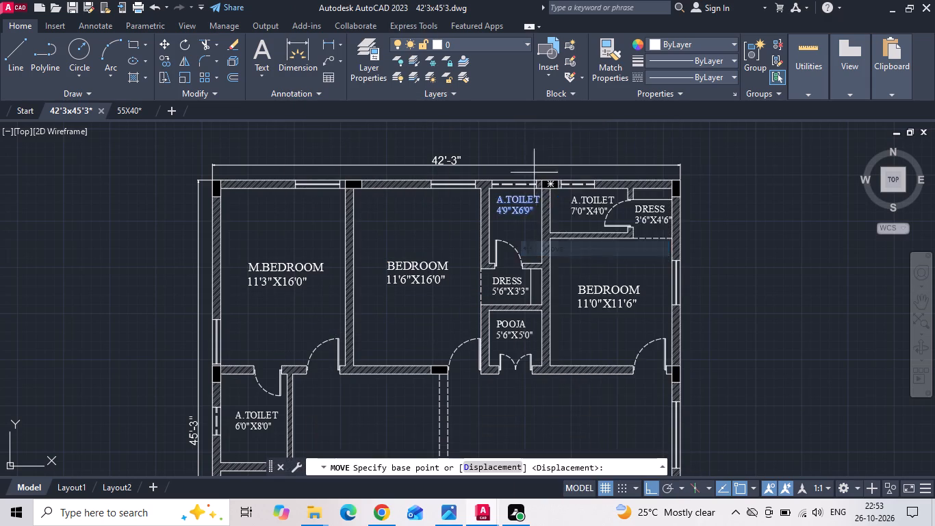
scroll(534, 172, "up", 2)
left_click_drag(516, 292, 513, 301)
left_click(515, 333)
scroll(505, 280, "down", 3)
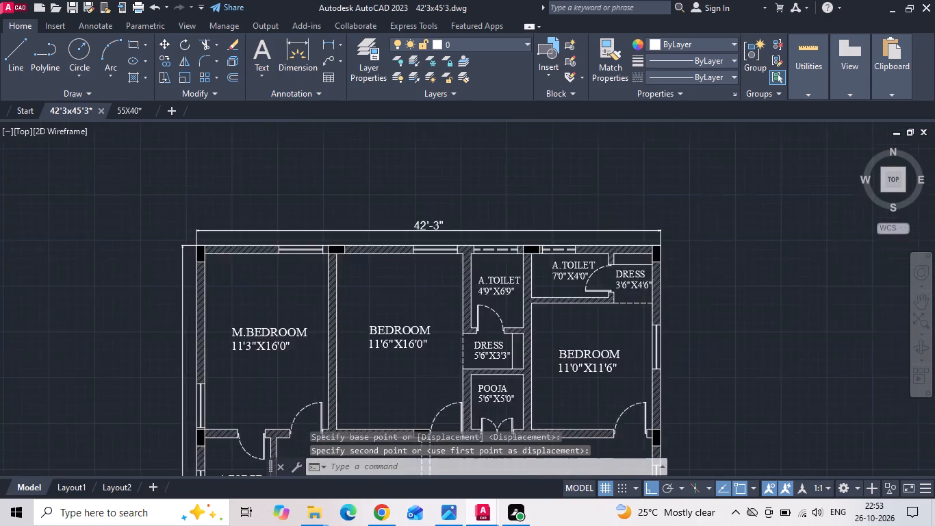
Move the copied plan's FORMAL LIVING 20'3"X19'6" label horizontally to the right, toward the middle of the room.
middle_click_drag(489, 325, 470, 173)
key("Escape")
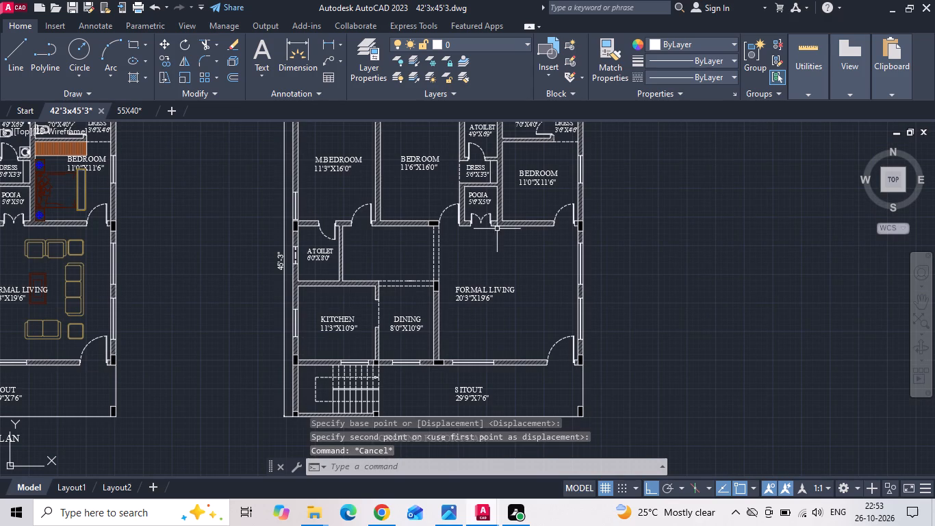
left_click(485, 295)
right_click(485, 295)
left_click(540, 254)
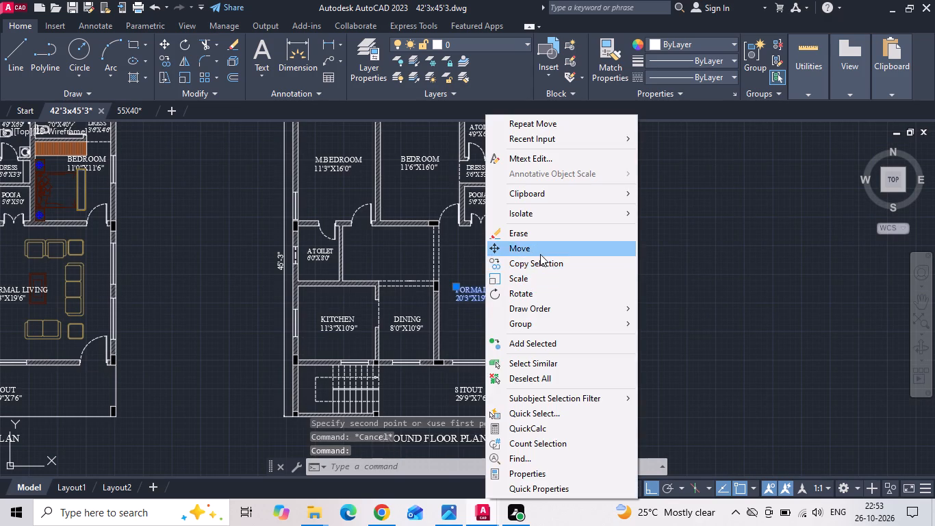
left_click(726, 259)
left_click(749, 263)
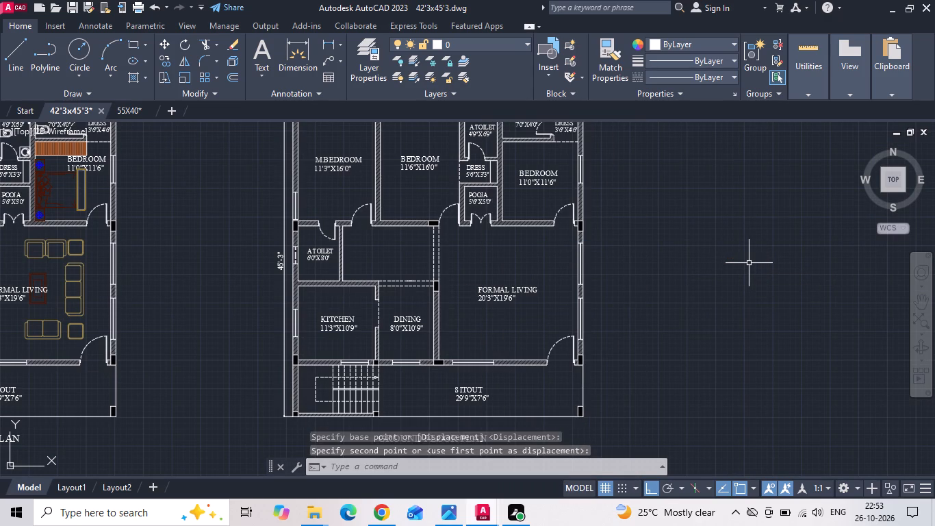
Save the drawing.
key("ctrl+s")
key("ctrl+s")
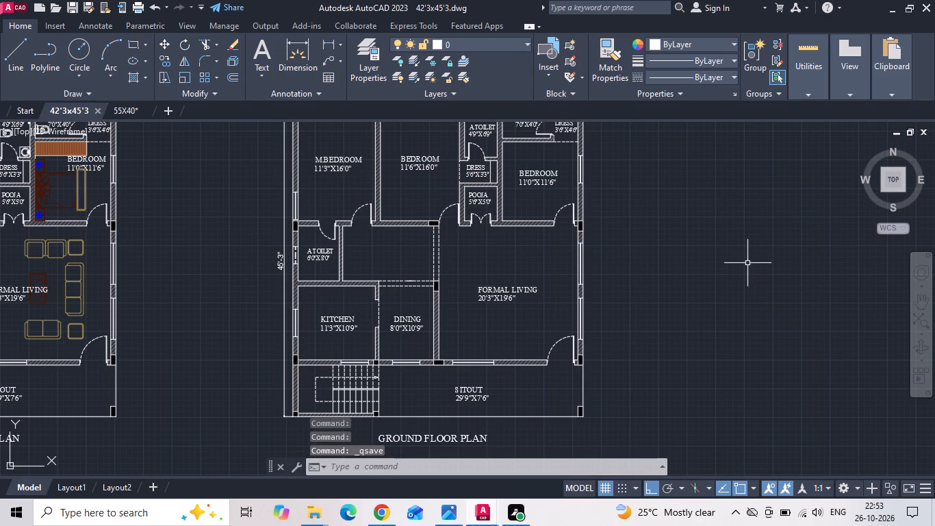
Override the ISO-25 dimension style with a text height of 6" and red text.
type("D")
key("space")
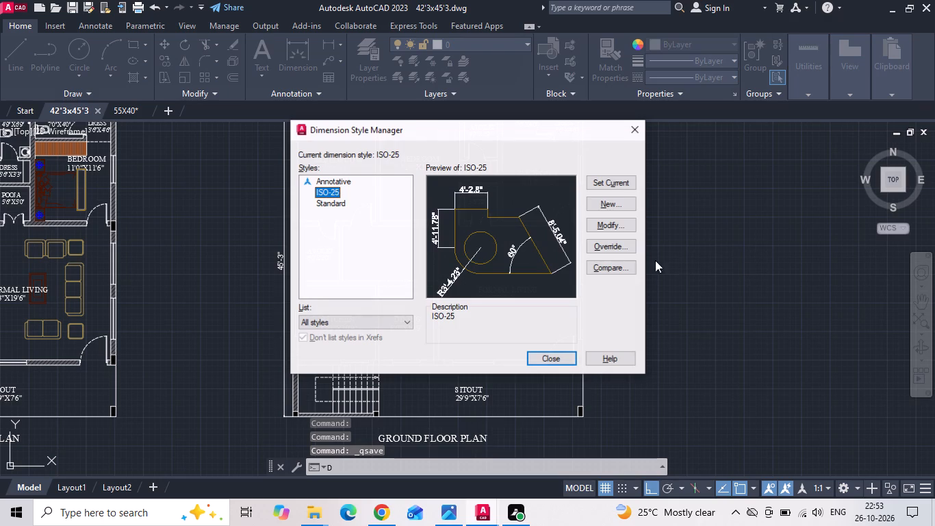
left_click(620, 242)
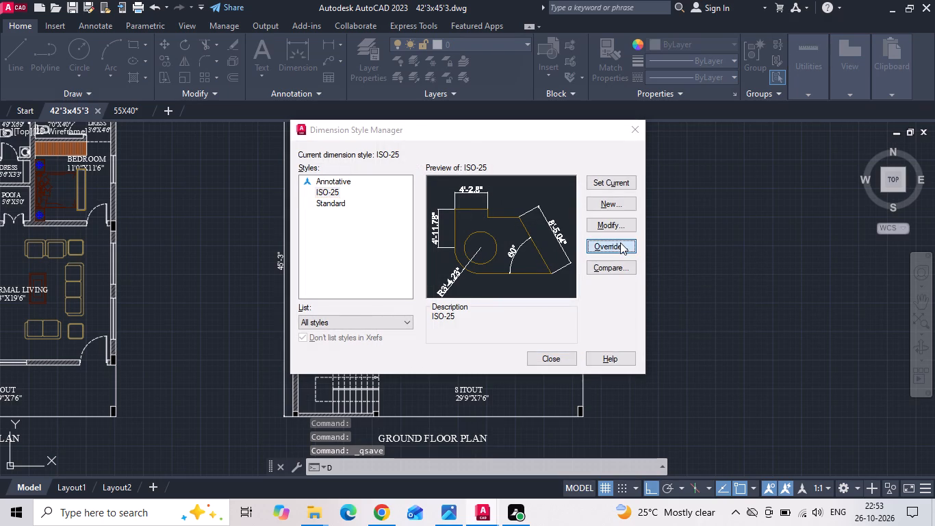
left_click_drag(435, 201, 376, 199)
key("BackSpace")
type("6\"")
key("Return")
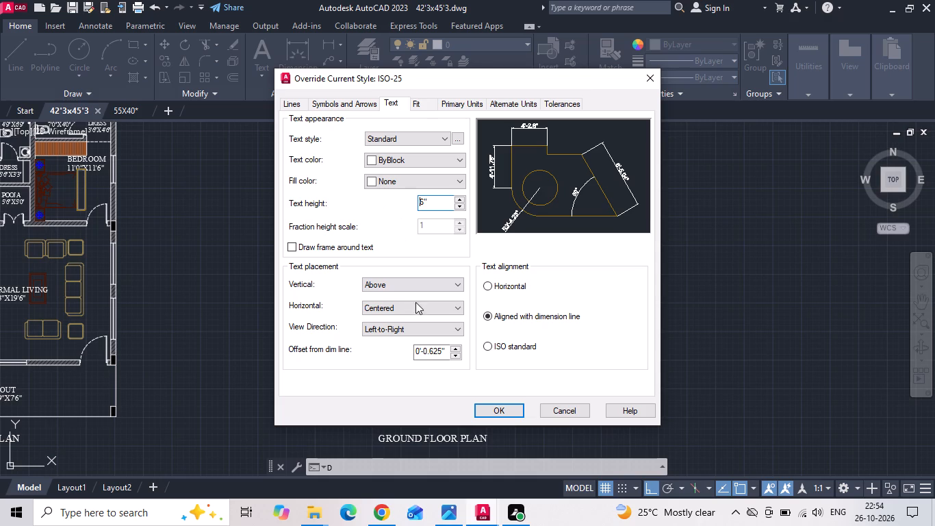
left_click(370, 163)
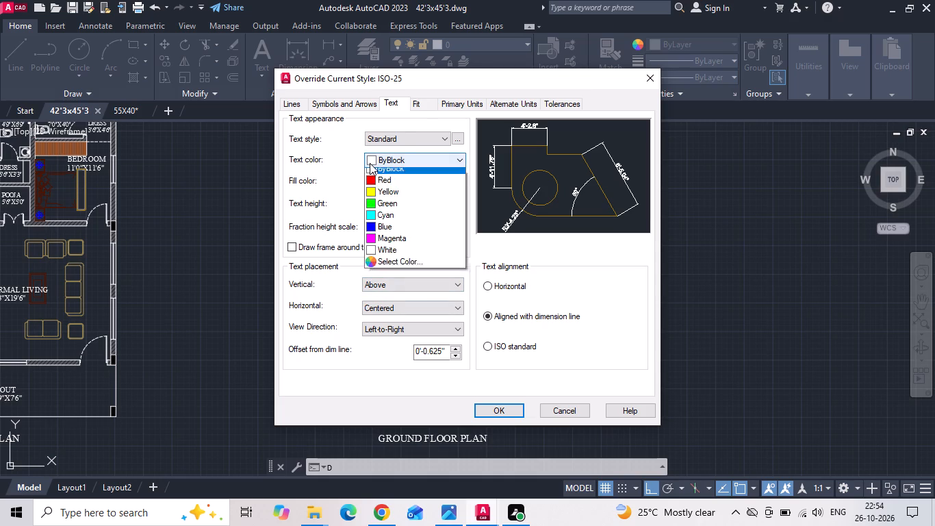
left_click(372, 193)
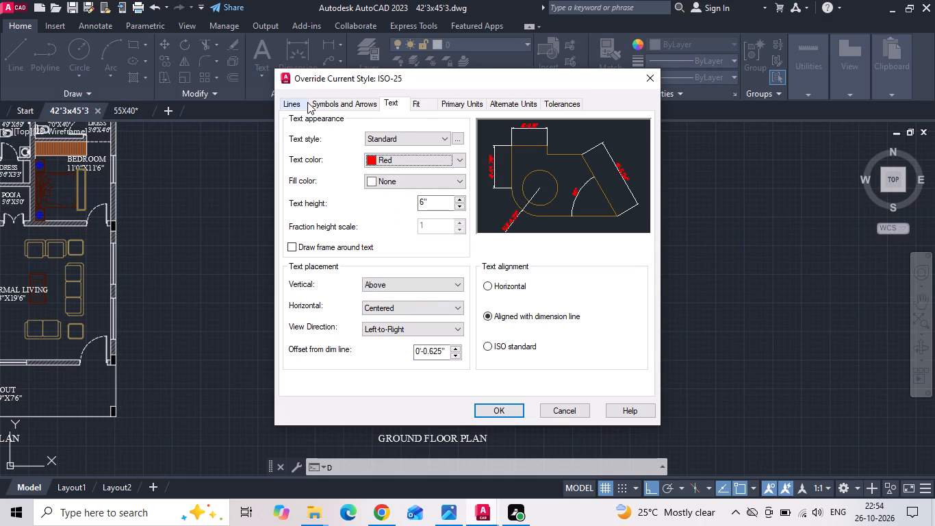
Set the override's dimension lines and extension lines to green, and make the overridden style current.
left_click(295, 105)
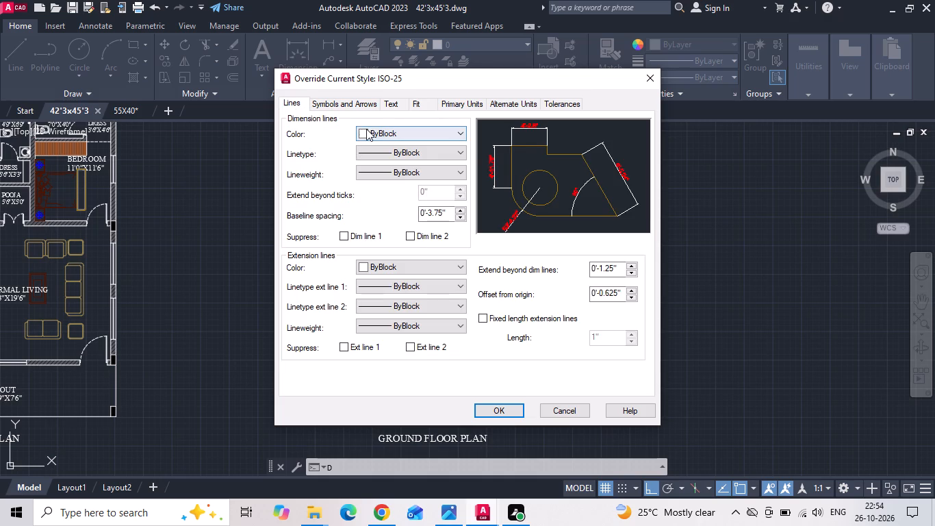
left_click(366, 129)
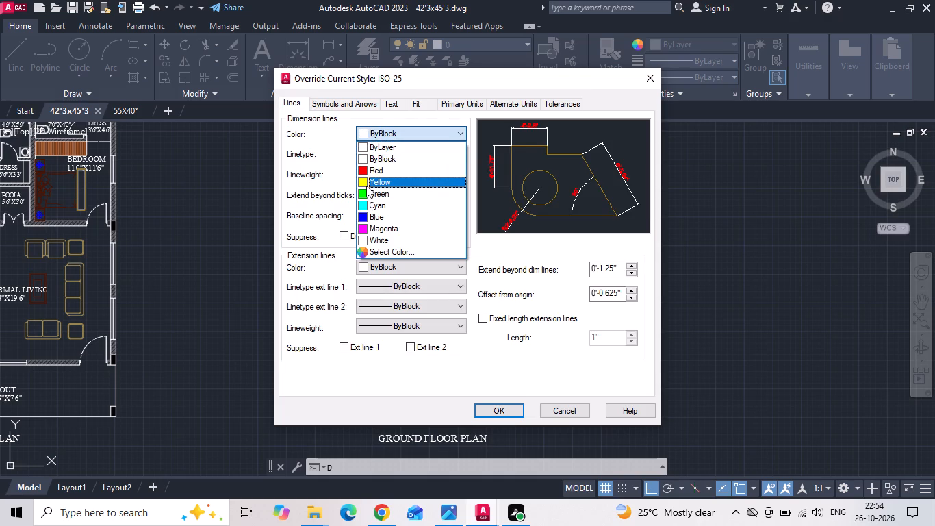
left_click(363, 188)
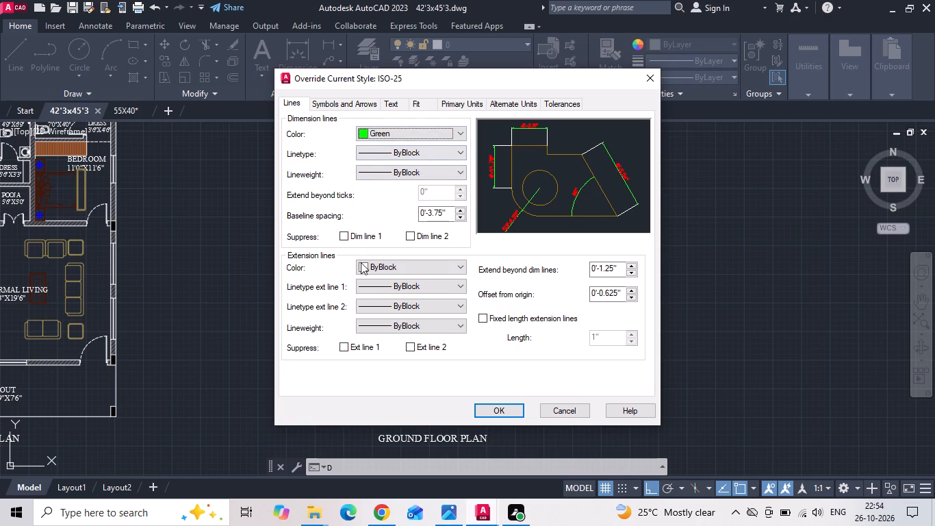
left_click(361, 268)
left_click(360, 327)
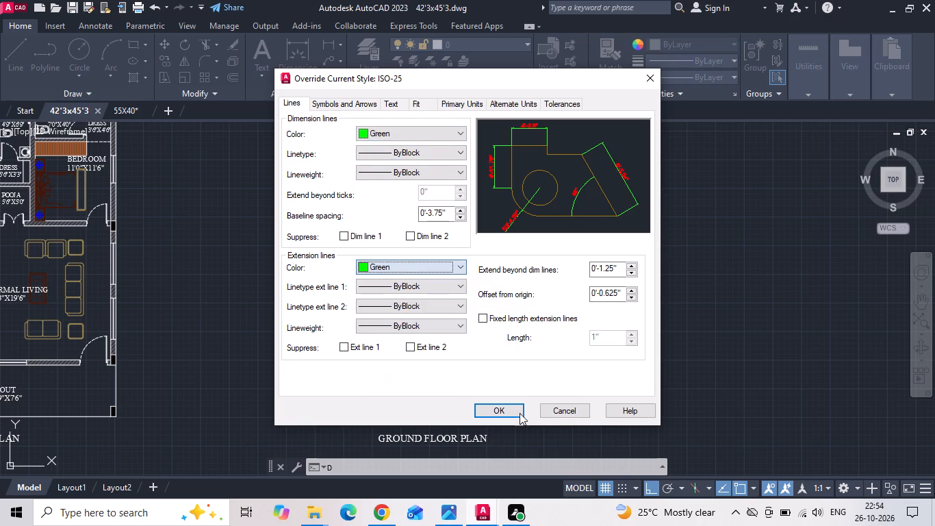
left_click(489, 408)
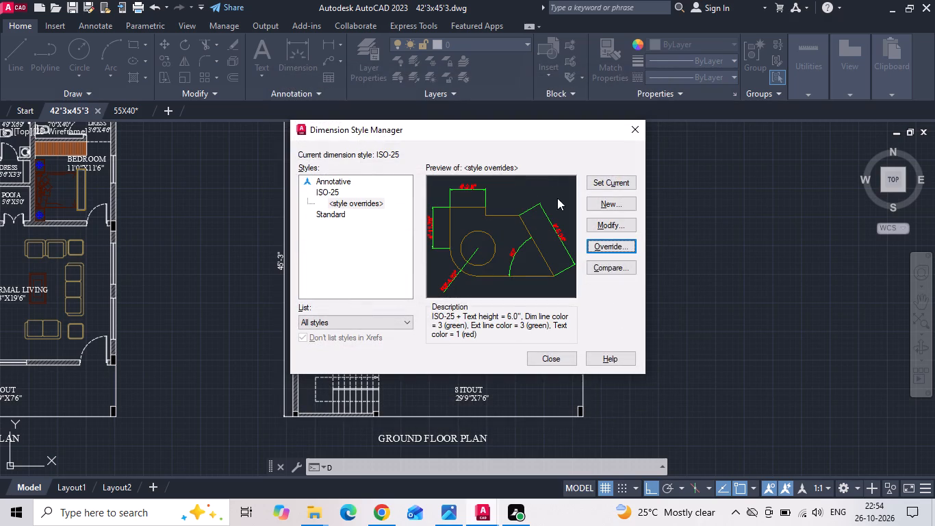
left_click(597, 184)
left_click(555, 358)
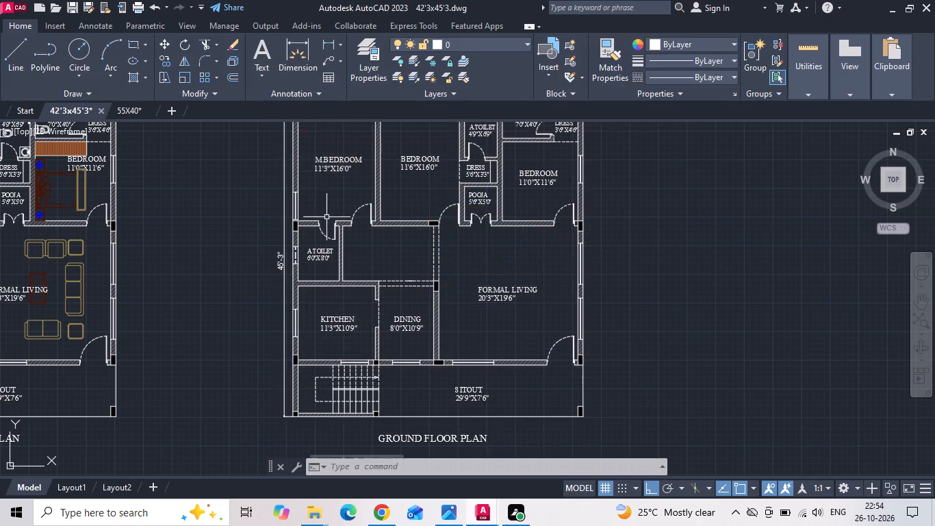
Add a horizontal linear dimension across the copied plan's M.BEDROOM, between the inner wall faces just below the top wall.
middle_click_drag(325, 157, 323, 229)
scroll(307, 196, "up", 2)
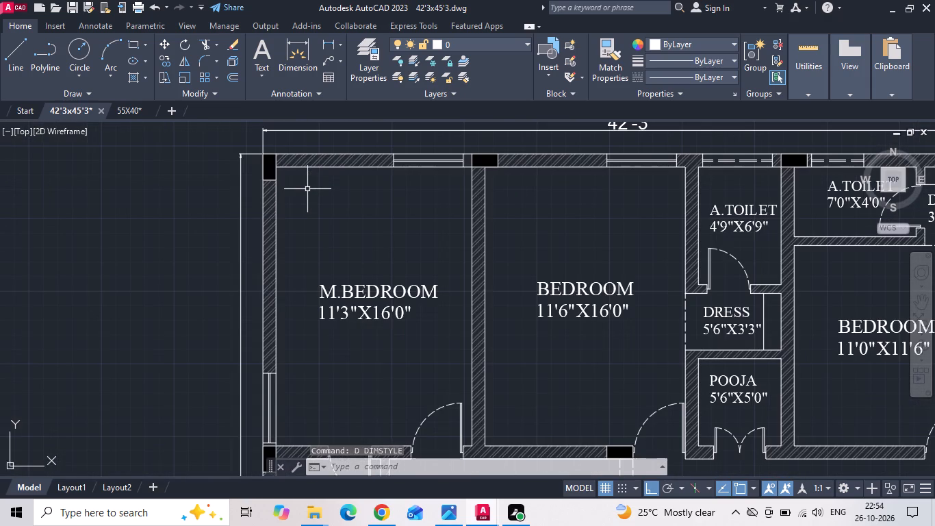
key("d")
type("dli")
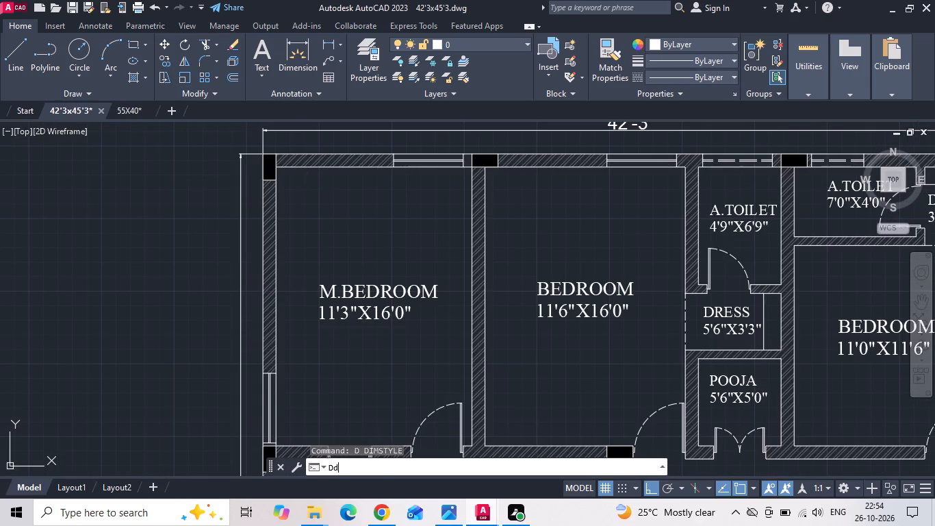
key("space")
scroll(296, 175, "up", 1)
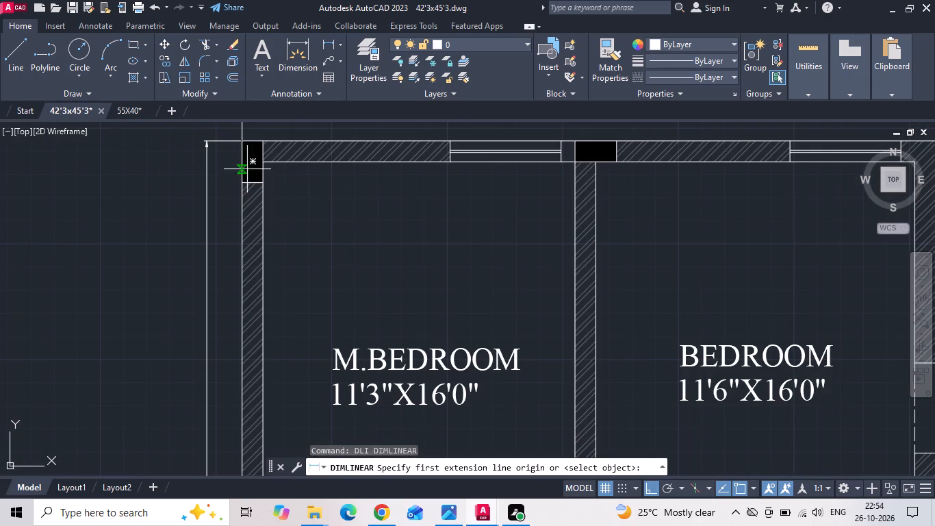
left_click(263, 160)
left_click_drag(578, 164, 576, 174)
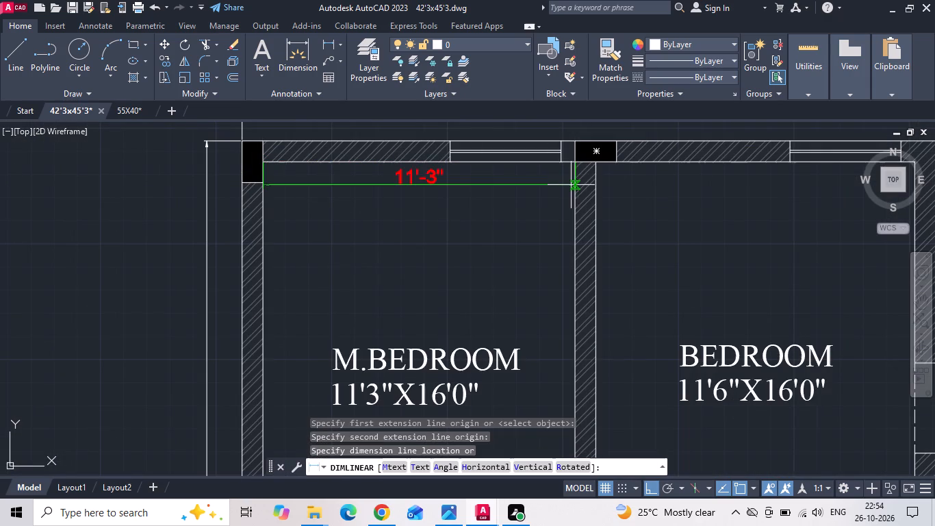
left_click(565, 184)
Hatch the small wall gap between the M.BEDROOM top window and the adjacent column with ANSI31 in both plans.
key("h")
key("space")
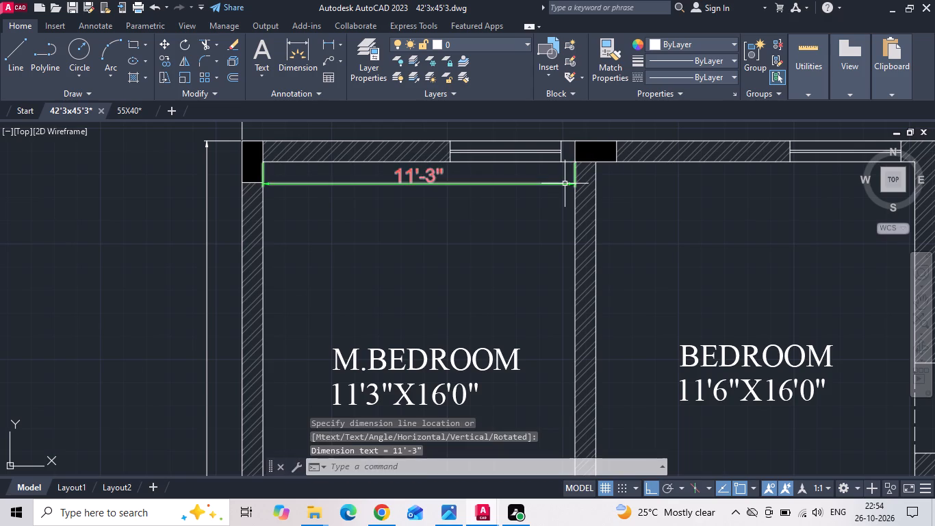
left_click(568, 147)
scroll(569, 177, "down", 3)
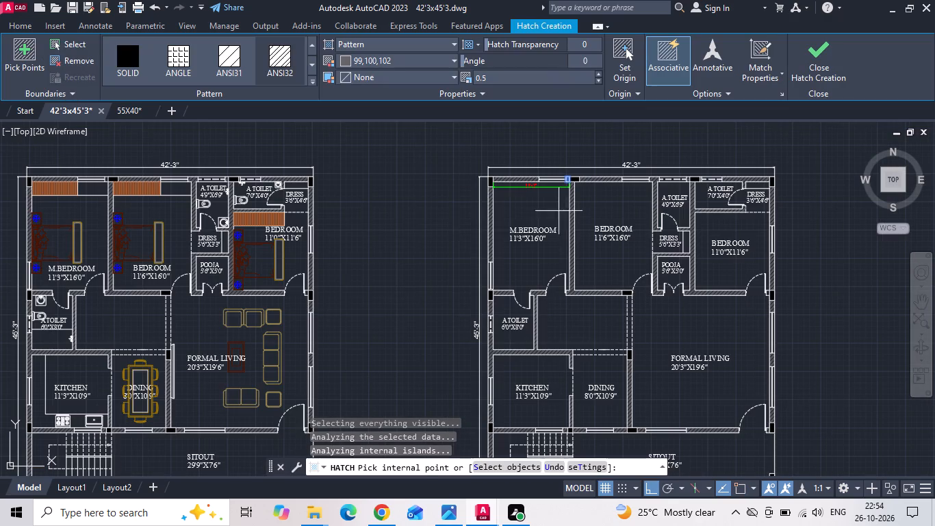
scroll(57, 178, "up", 2)
scroll(112, 177, "up", 2)
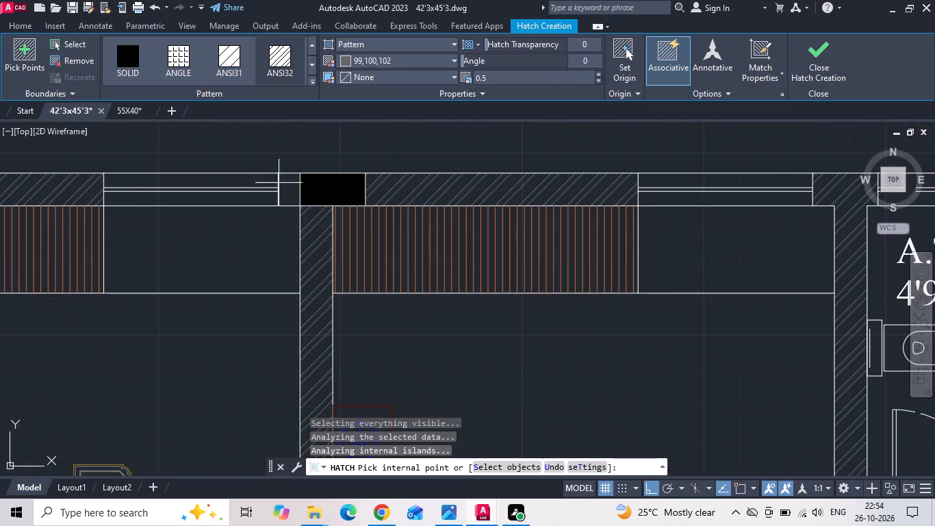
left_click(296, 186)
key("space")
scroll(214, 182, "down", 2)
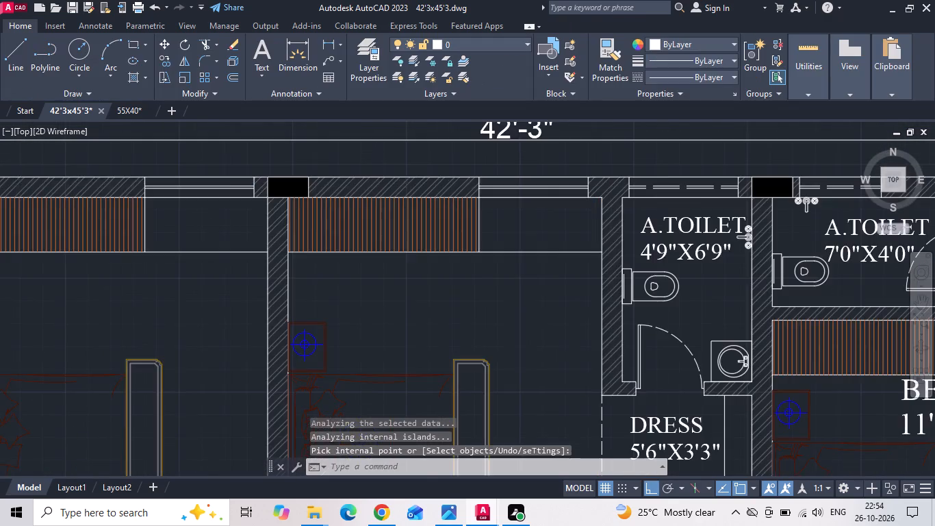
scroll(214, 182, "down", 2)
scroll(681, 181, "up", 2)
key("space")
scroll(502, 192, "up", 2)
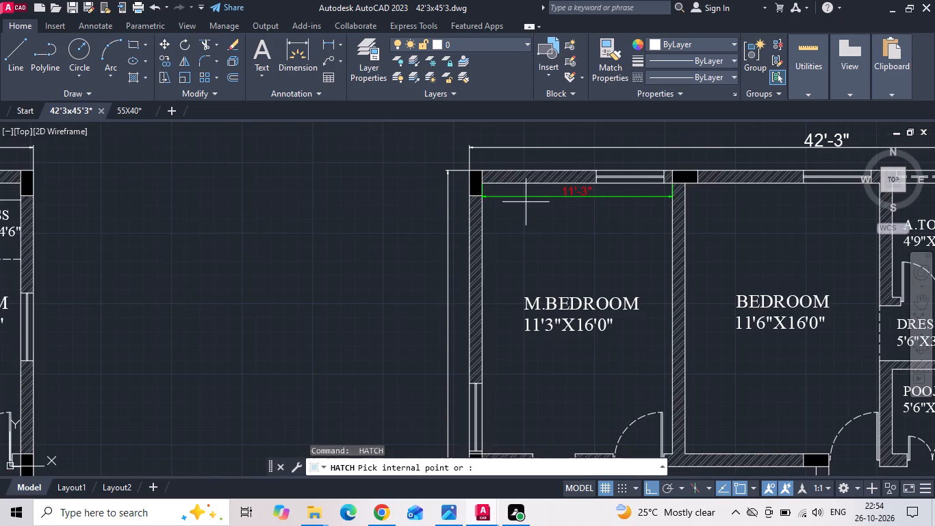
key("Escape")
Add a vertical linear dimension for the inner length of the copied plan's M.BEDROOM, beside its outer left wall.
key("d")
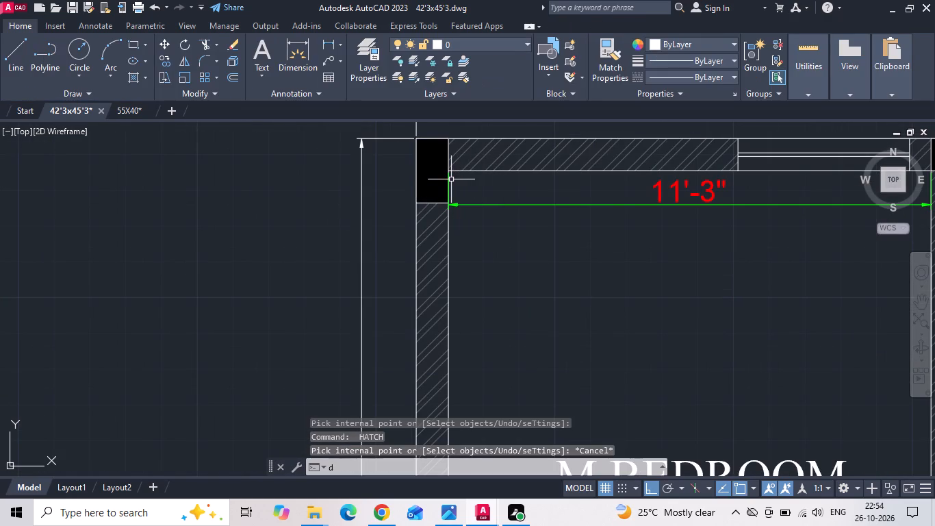
type("li")
key("space")
left_click(452, 173)
scroll(452, 173, "down", 3)
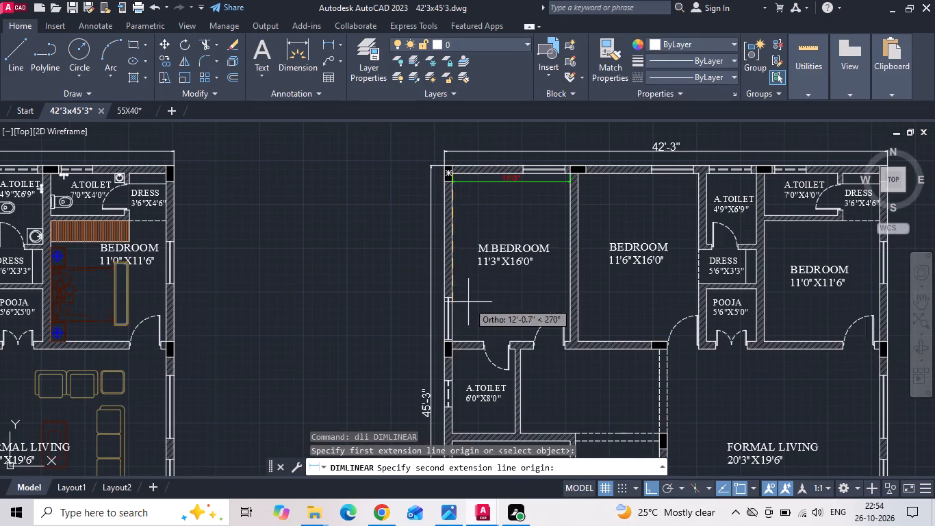
middle_click_drag(467, 311, 455, 269)
scroll(455, 269, "up", 2)
scroll(412, 351, "up", 3)
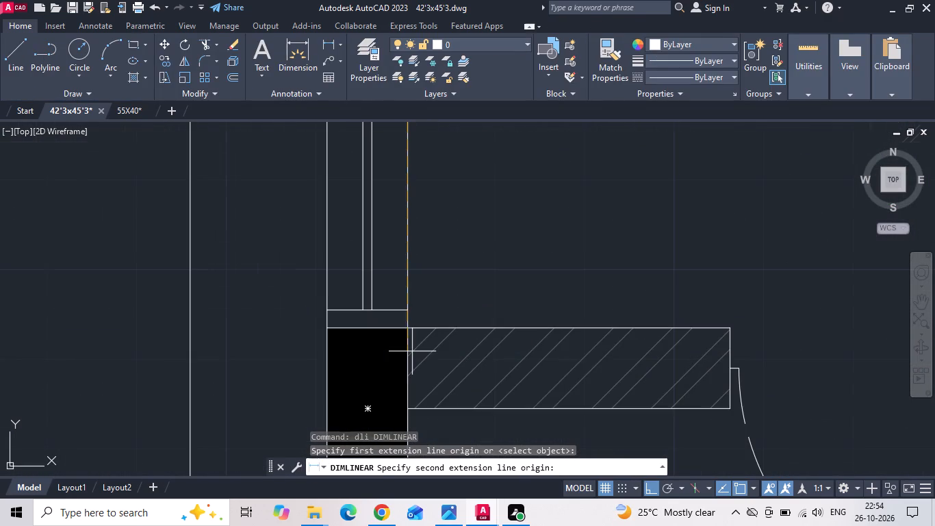
left_click(405, 326)
left_click(466, 284)
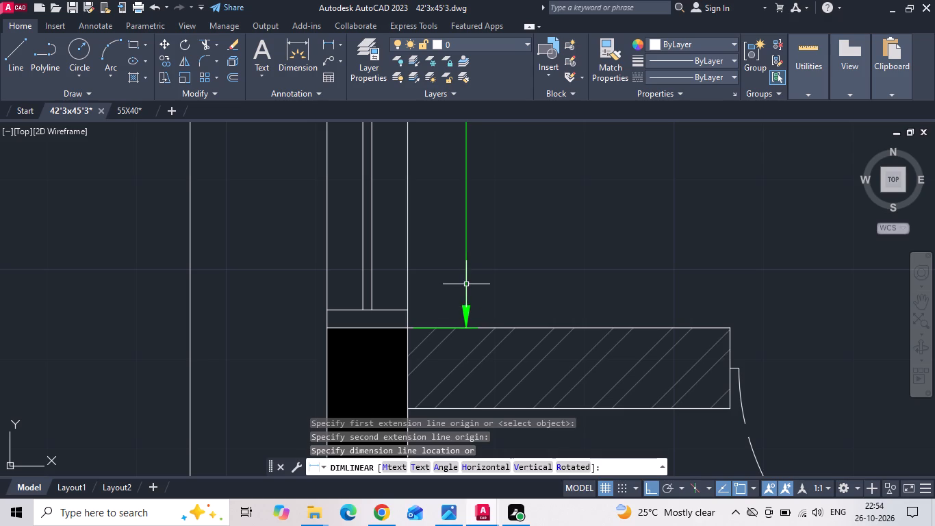
Hatch the small gap between the M.BEDROOM side window and the column below it with ANSI31 in both plans.
key("h")
key("space")
left_click(379, 321)
scroll(546, 301, "down", 3)
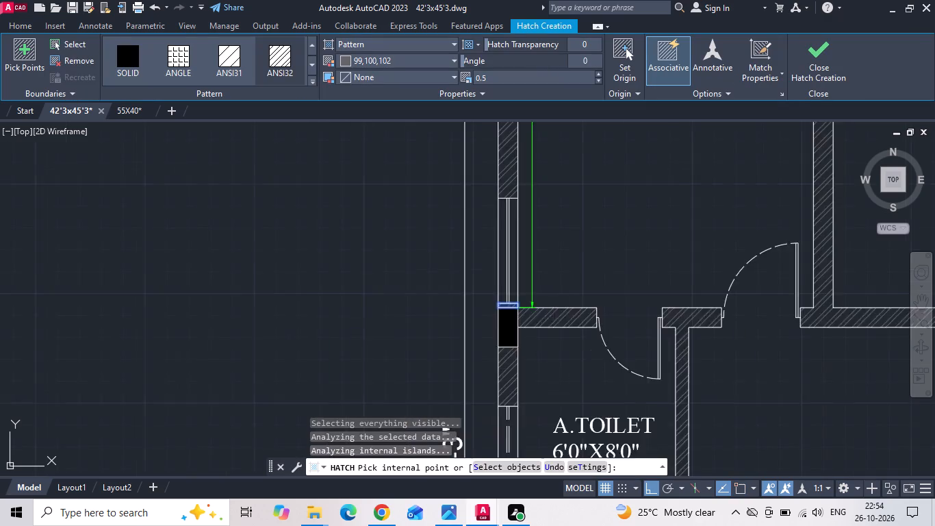
scroll(595, 299, "down", 3)
scroll(142, 311, "up", 6)
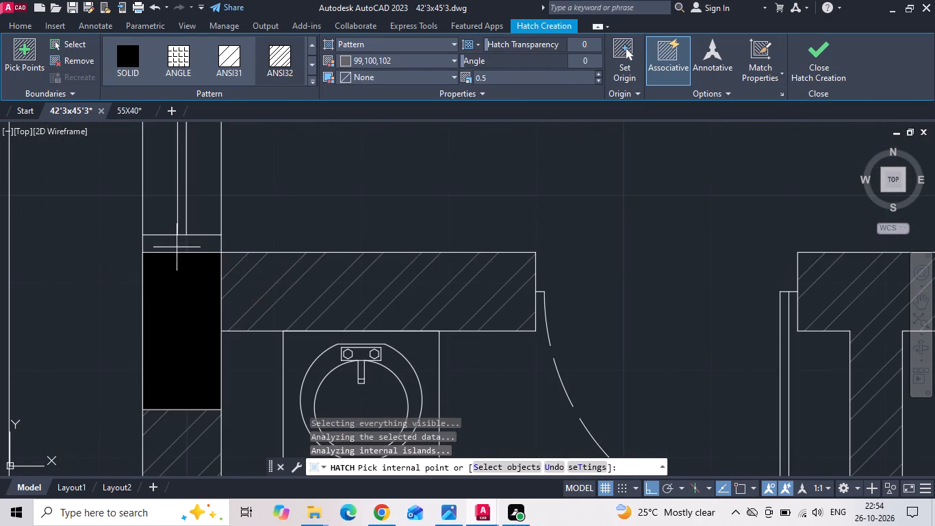
left_click(179, 239)
key("space")
Shift the copied plan's vertical M.BEDROOM dimension line slightly farther from the outer wall into the room.
scroll(166, 267, "down", 4)
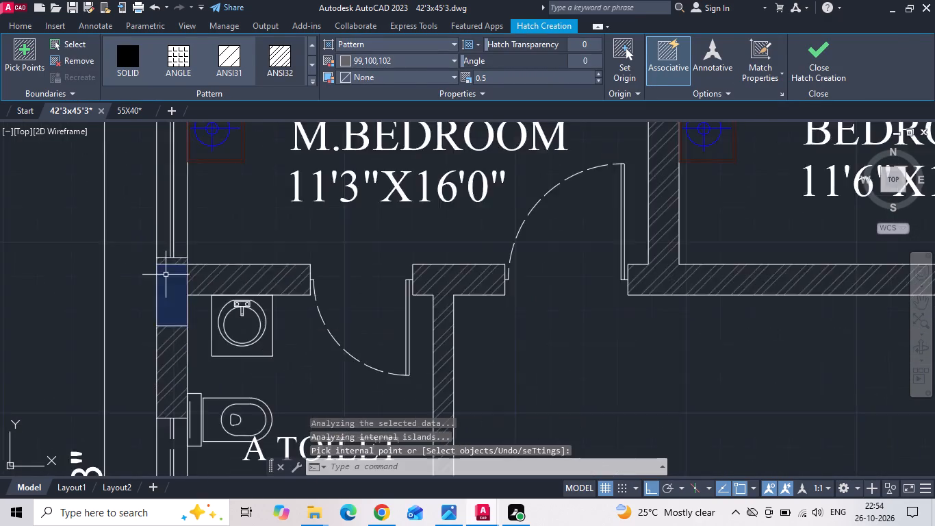
scroll(166, 275, "down", 2)
scroll(319, 243, "down", 1)
scroll(598, 227, "up", 1)
scroll(723, 209, "up", 3)
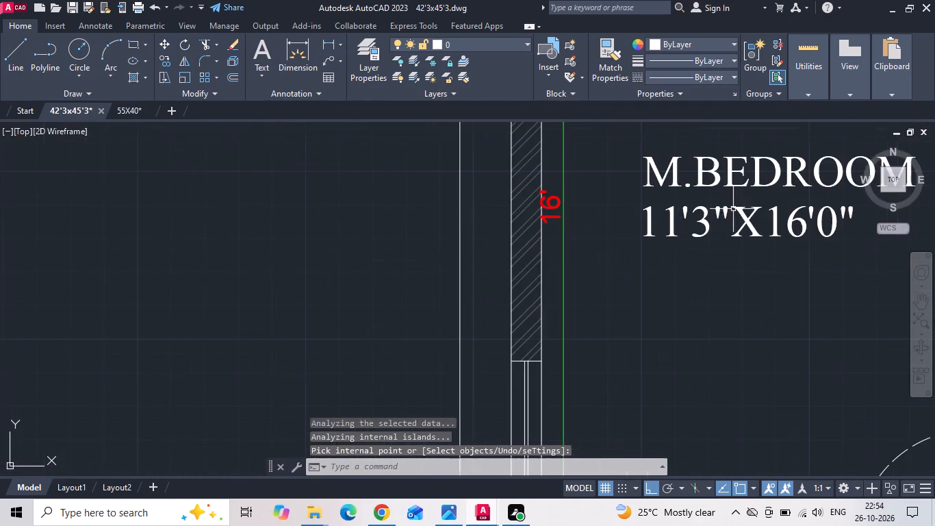
middle_click_drag(712, 213, 543, 142)
left_click(393, 199)
scroll(430, 166, "down", 1)
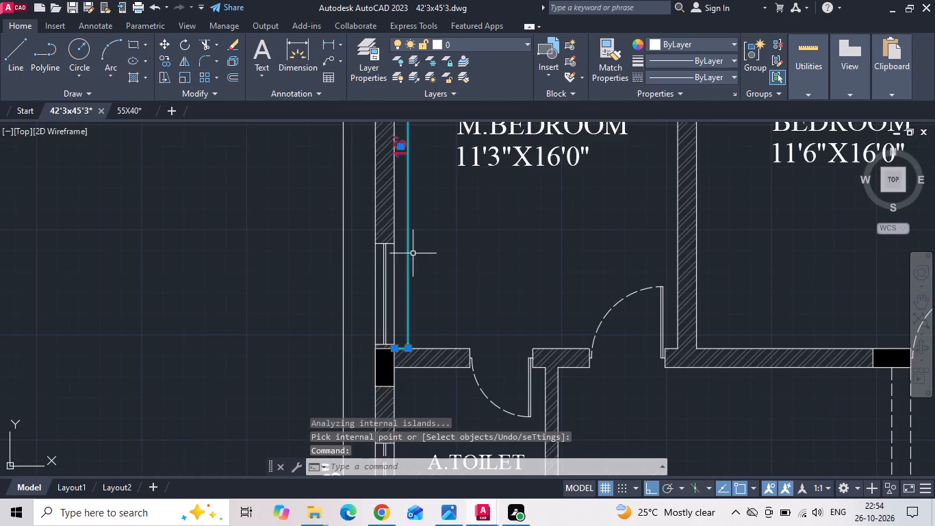
scroll(396, 337, "up", 3)
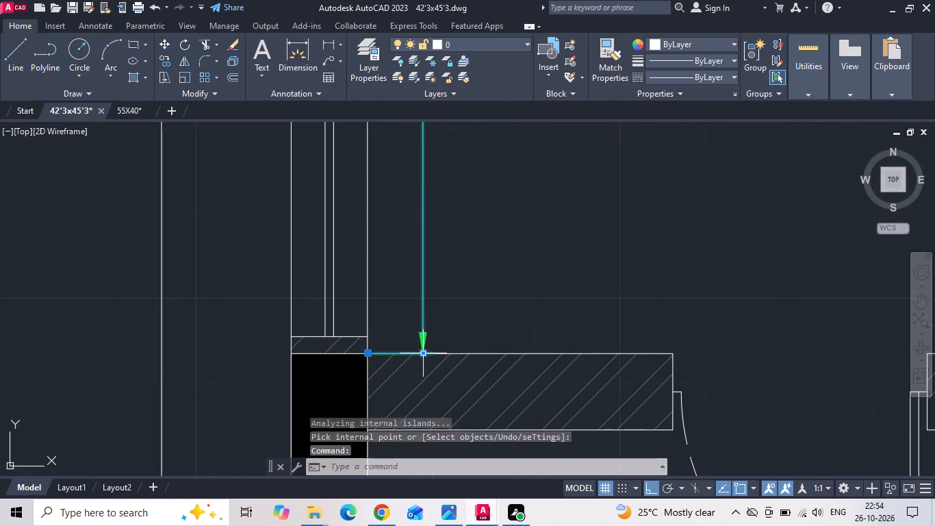
left_click(420, 356)
left_click(448, 351)
scroll(423, 363, "down", 5)
key("Escape")
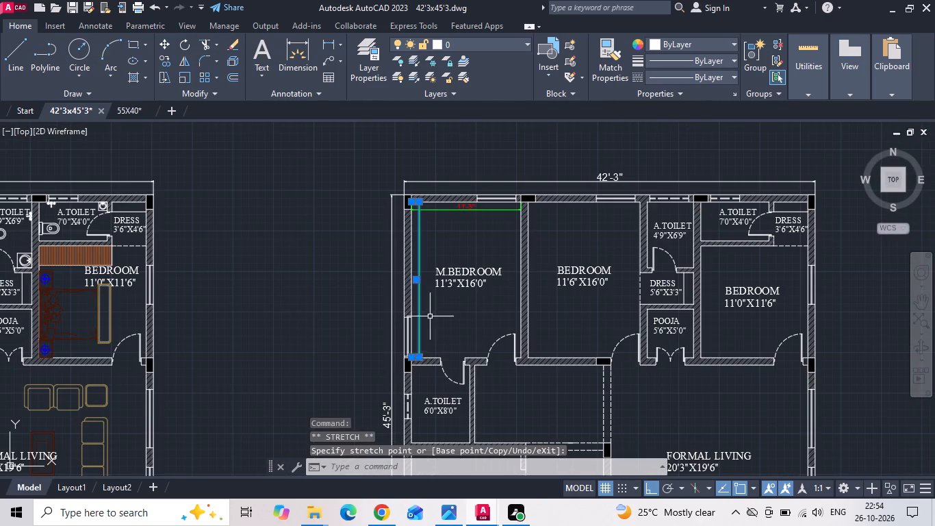
Add a linear dimension above the copied plan's M.BEDROOM bottom wall, from the outer wall's inner face to the A.TOILET door opening.
left_click(323, 49)
scroll(420, 400, "up", 2)
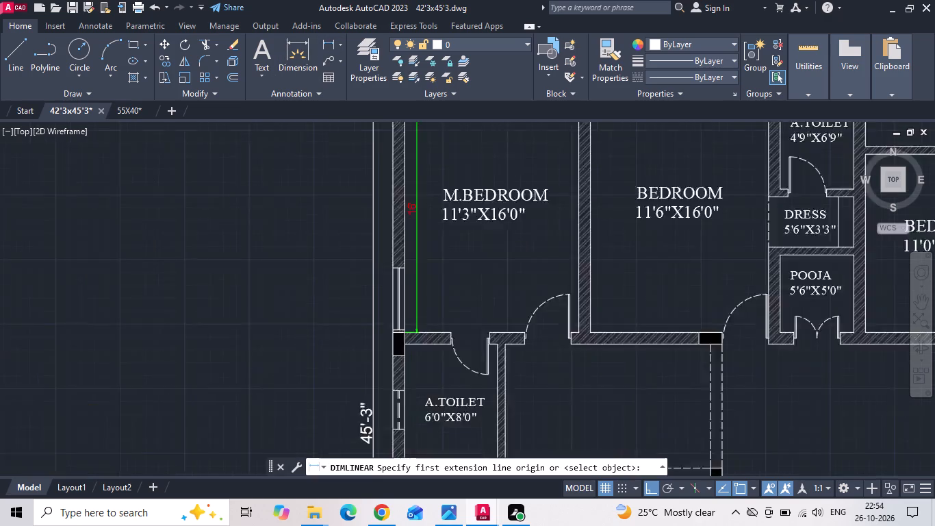
scroll(460, 308, "up", 3)
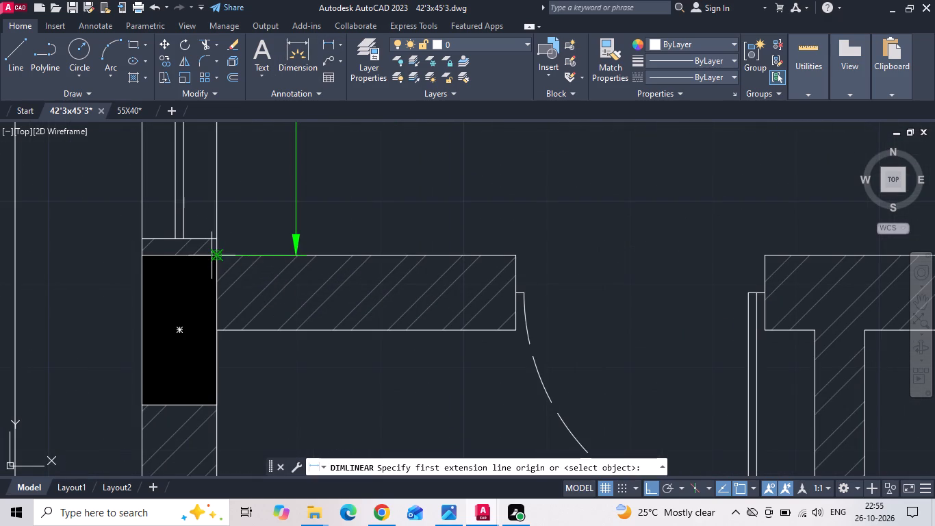
left_click(216, 256)
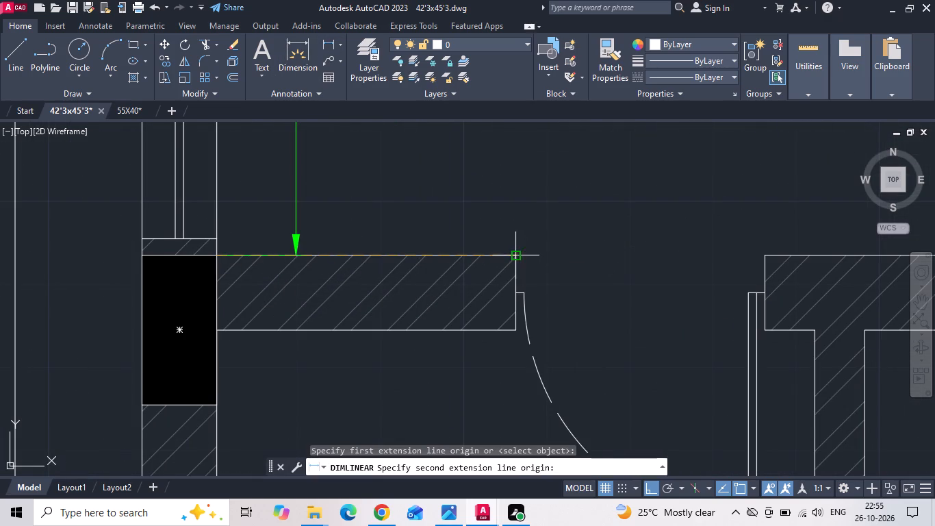
left_click(515, 256)
left_click(510, 221)
Continue the dimension chain along M.BEDROOM's bottom wall across the A.TOILET door, the wall pier, the bedroom door and the short end wall.
type("dimcnt")
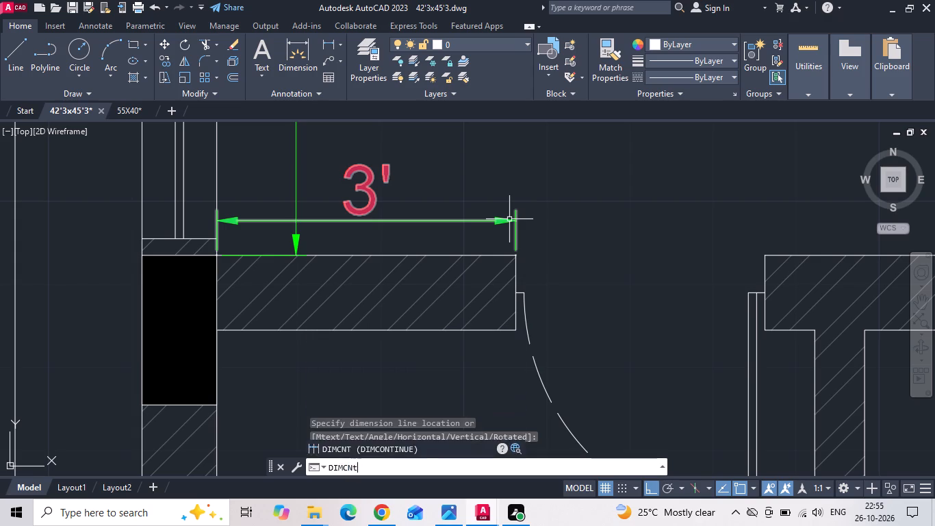
key("space")
left_click(766, 257)
middle_click_drag(741, 262, 691, 265)
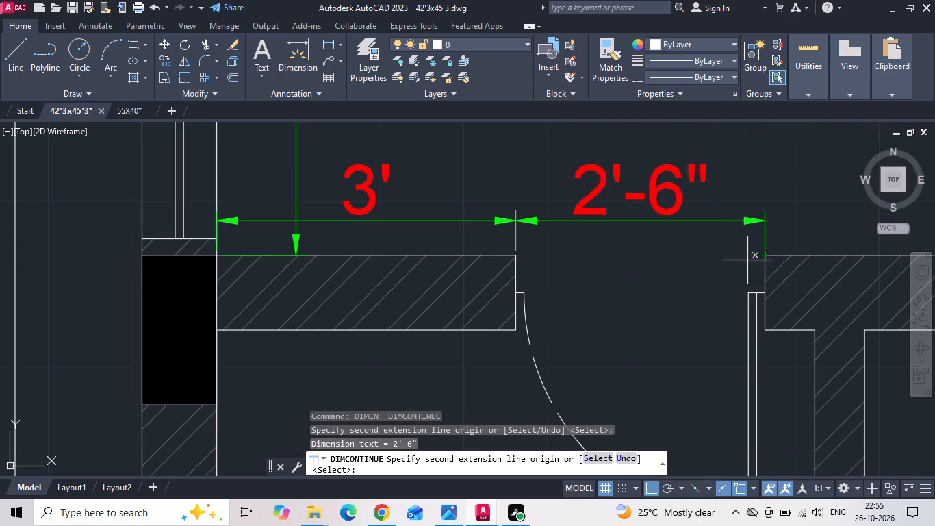
middle_click_drag(691, 265, 172, 241)
left_click(418, 235)
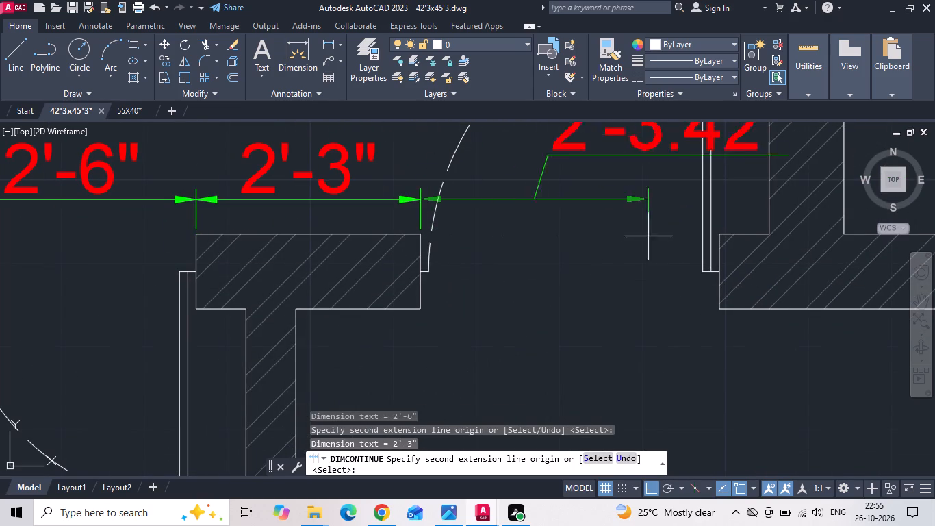
left_click(720, 233)
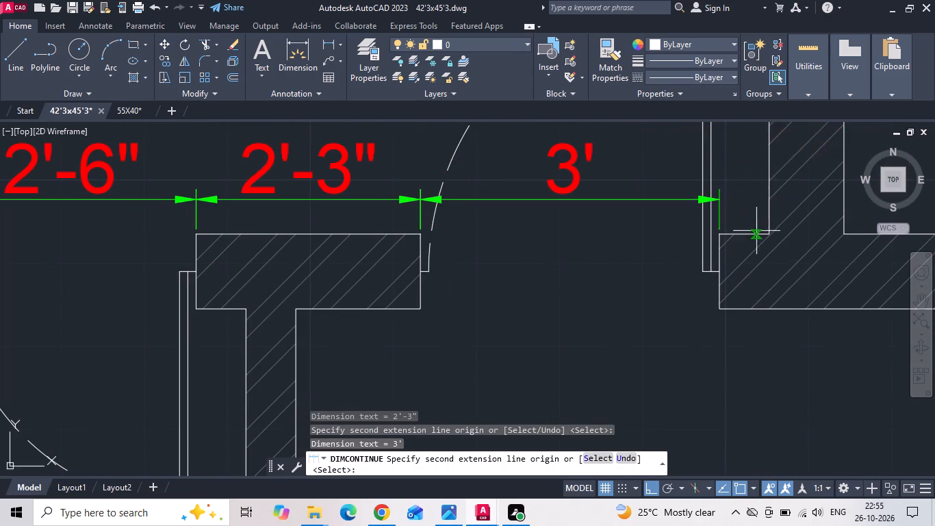
left_click(768, 235)
key("Escape")
Add a vertical linear dimension for M.BEDROOM's inner length, just inside the wall shared with the 11'6"X16'0" BEDROOM.
scroll(526, 306, "down", 2)
key("d")
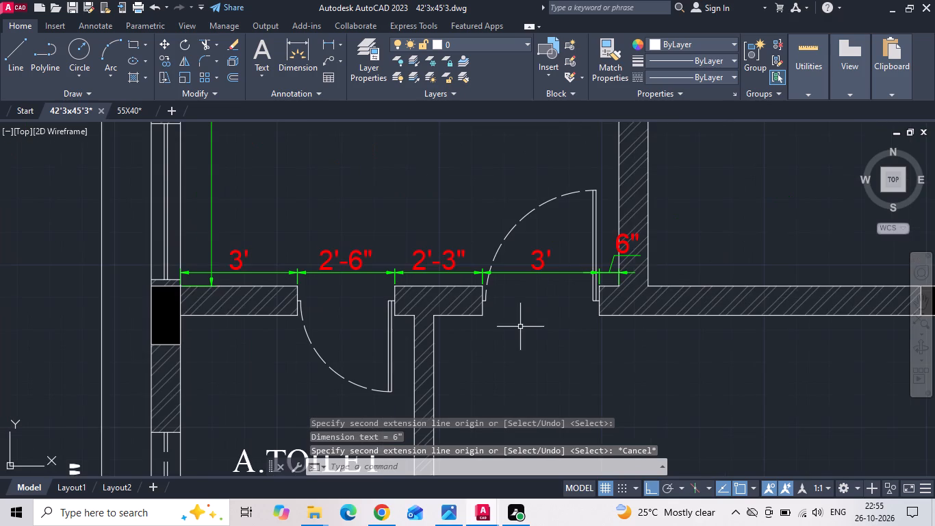
key("l")
key("i")
key("space")
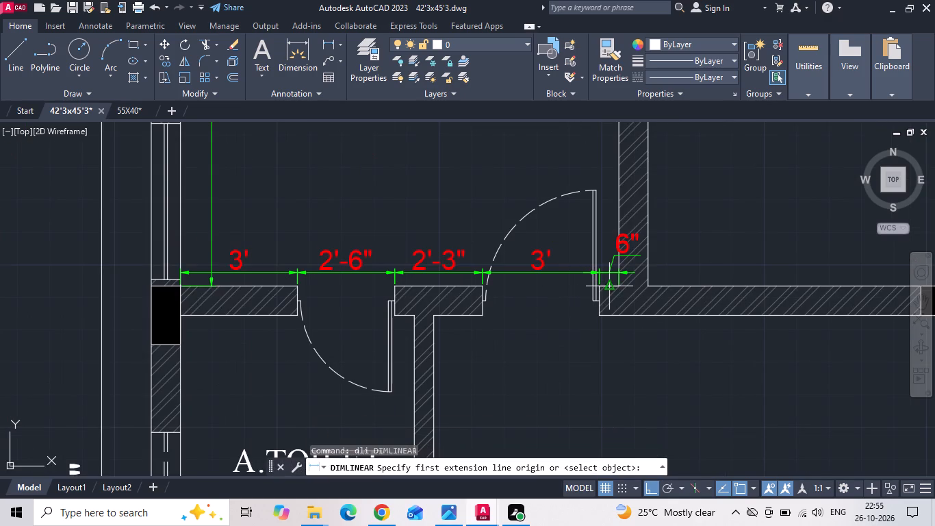
left_click(618, 287)
scroll(564, 344, "down", 2)
middle_click_drag(582, 238, 559, 318)
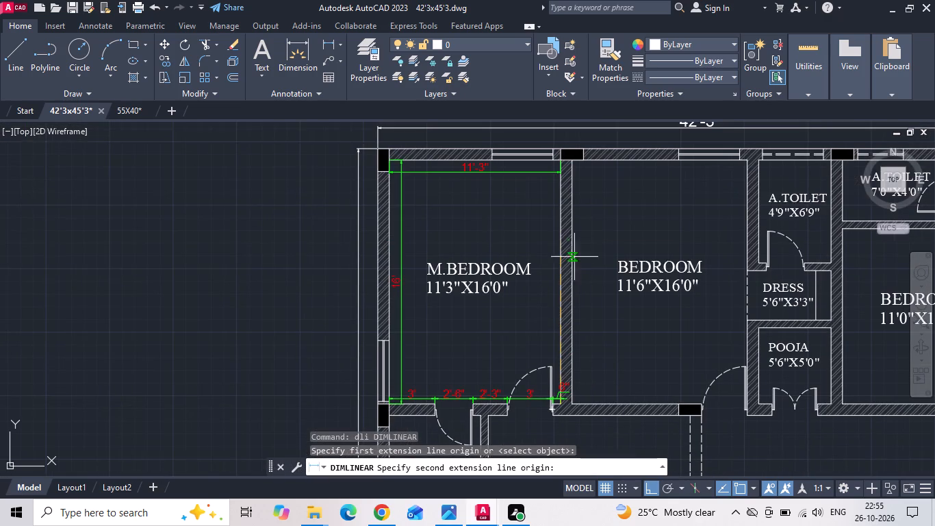
scroll(567, 160, "up", 4)
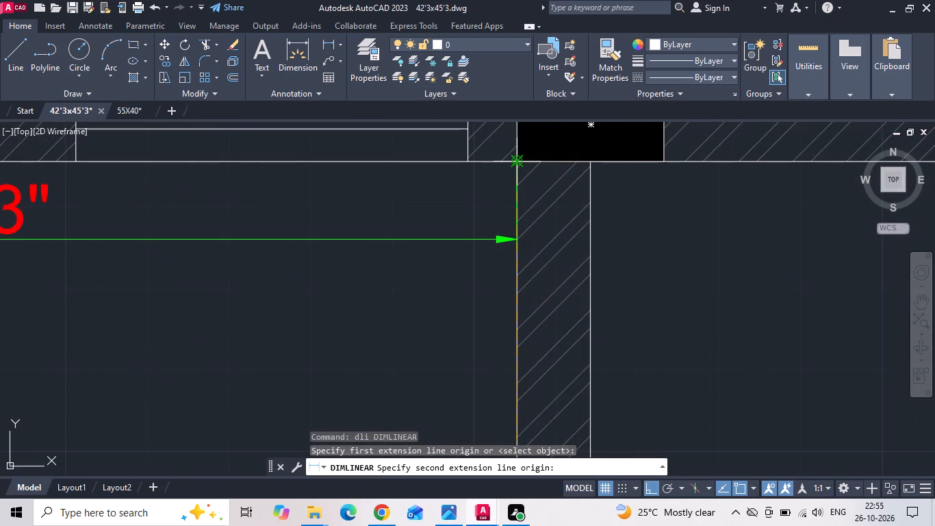
left_click(516, 162)
scroll(515, 164, "down", 2)
middle_click_drag(489, 309, 499, 151)
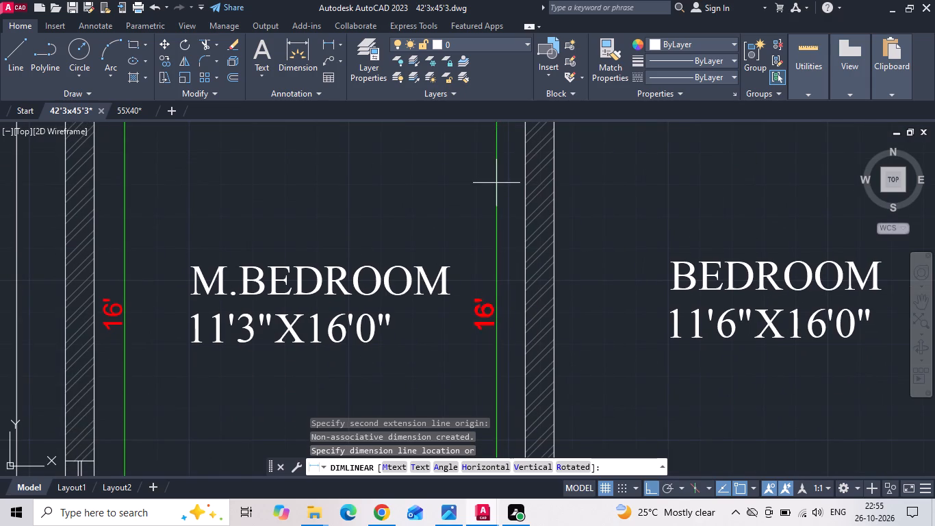
left_click(504, 212)
Add a horizontal linear dimension for the inner width of the 11'6"X16'0" BEDROOM, just below its top wall.
key("d")
type("li")
key("space")
scroll(457, 234, "down", 3)
scroll(489, 190, "up", 4)
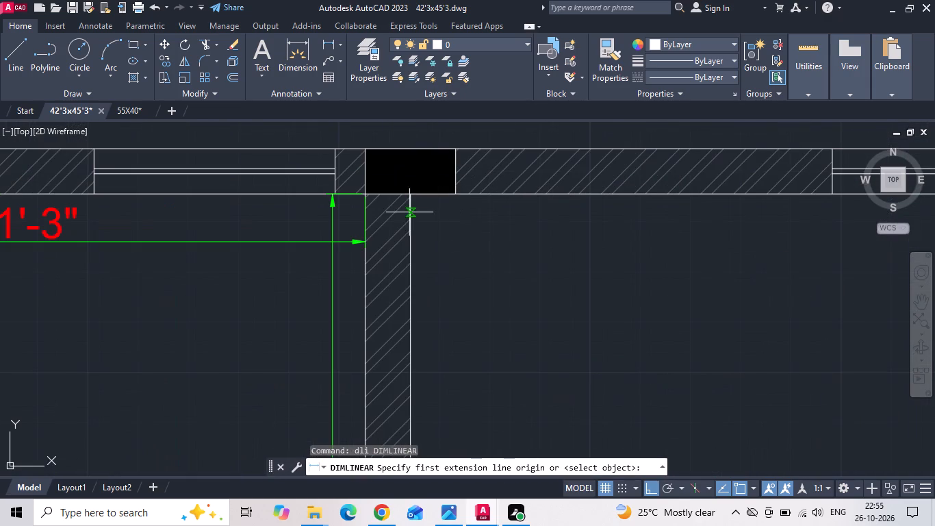
left_click(415, 195)
scroll(397, 216, "down", 2)
scroll(610, 202, "up", 2)
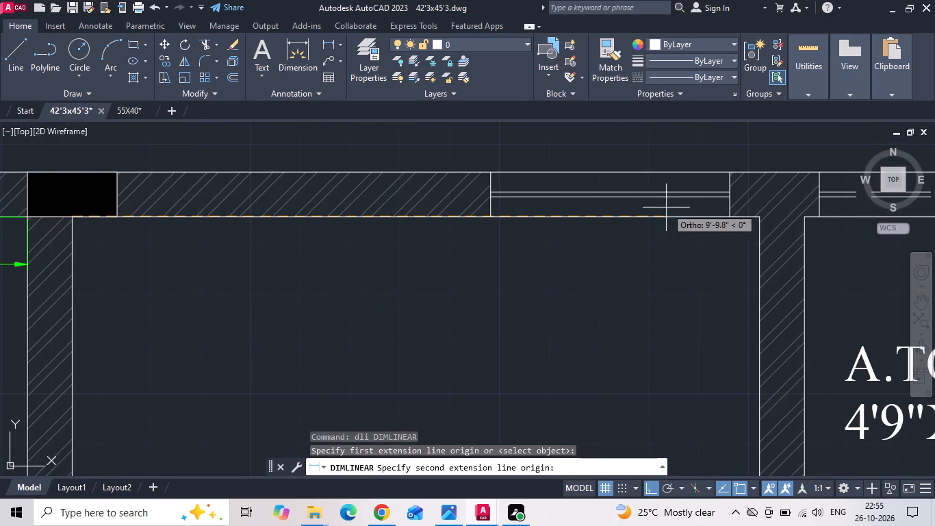
left_click(756, 220)
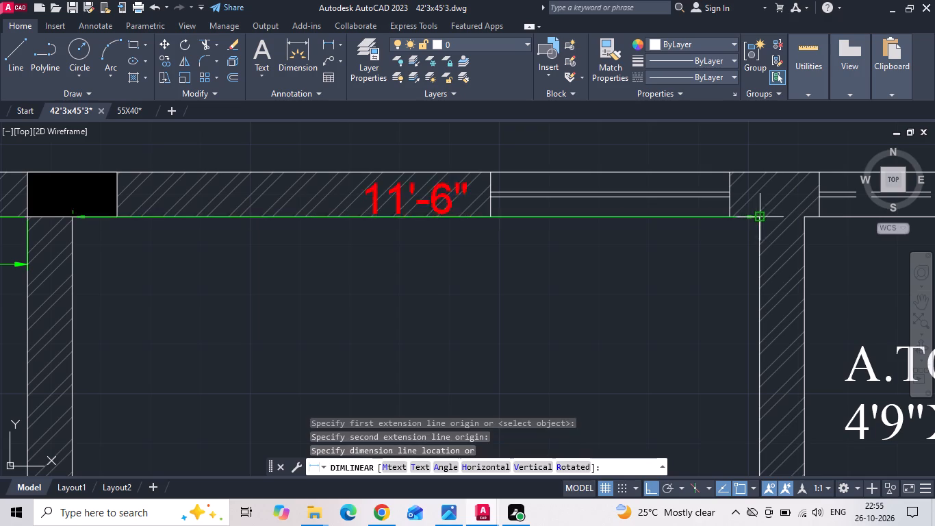
left_click(731, 262)
Add a vertical linear dimension for the 11'6"X16'0" BEDROOM's inner length, beside the wall shared with M.BEDROOM.
key("space")
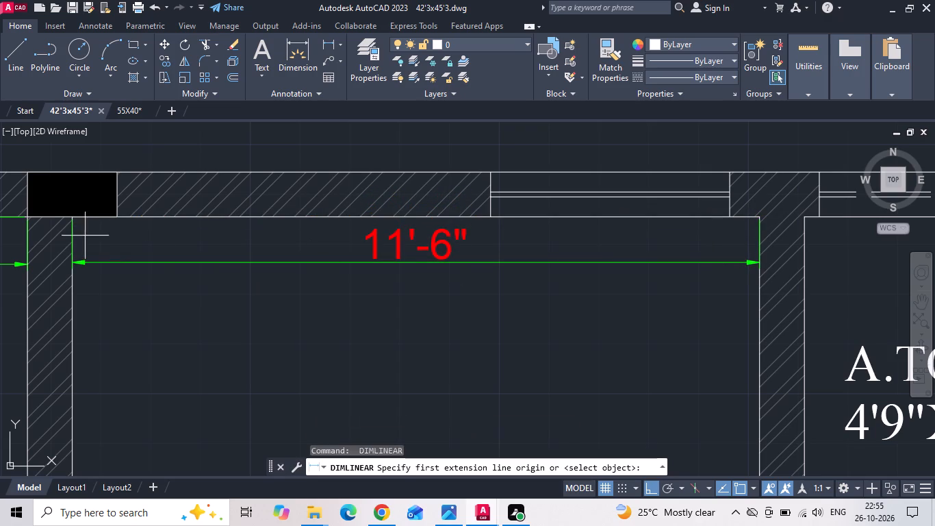
left_click(74, 220)
scroll(212, 181, "down", 3)
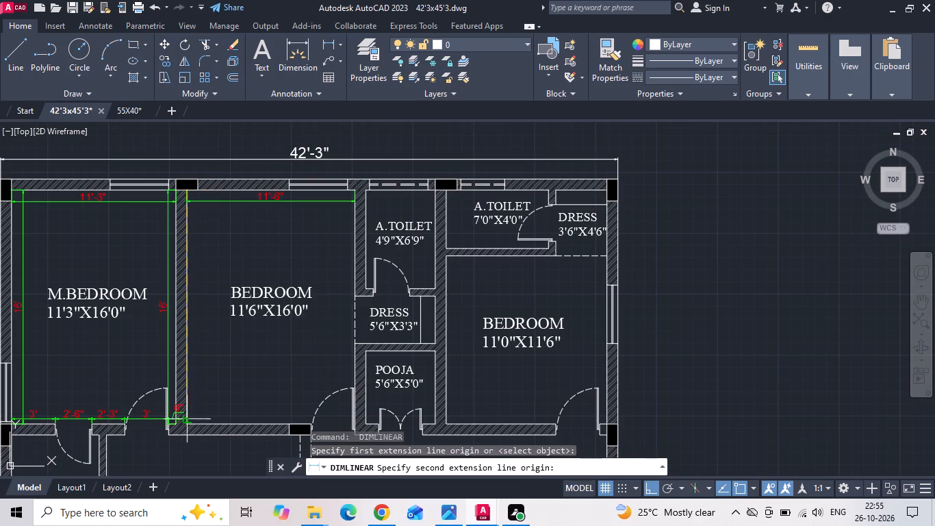
scroll(187, 428, "up", 3)
left_click(184, 405)
scroll(256, 364, "down", 2)
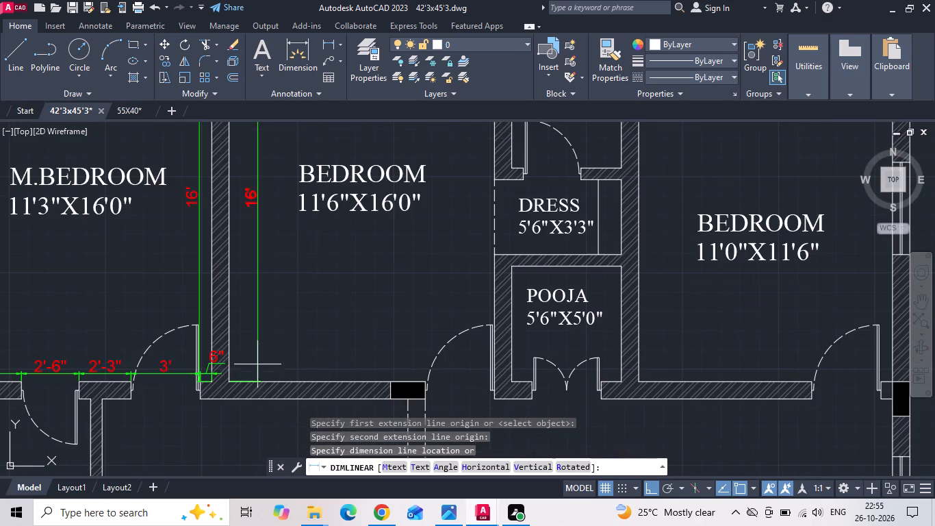
left_click(244, 349)
Dimension the 11'6"X16'0" BEDROOM's bottom wall from the shared wall to the column's door-side edge, and continue the chain across the door opening.
key("space")
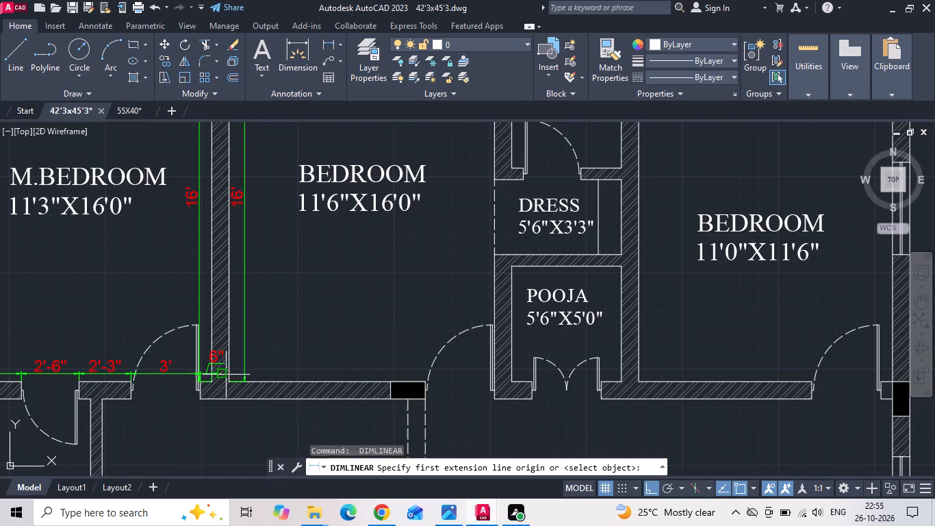
scroll(225, 376, "up", 2)
left_click(233, 387)
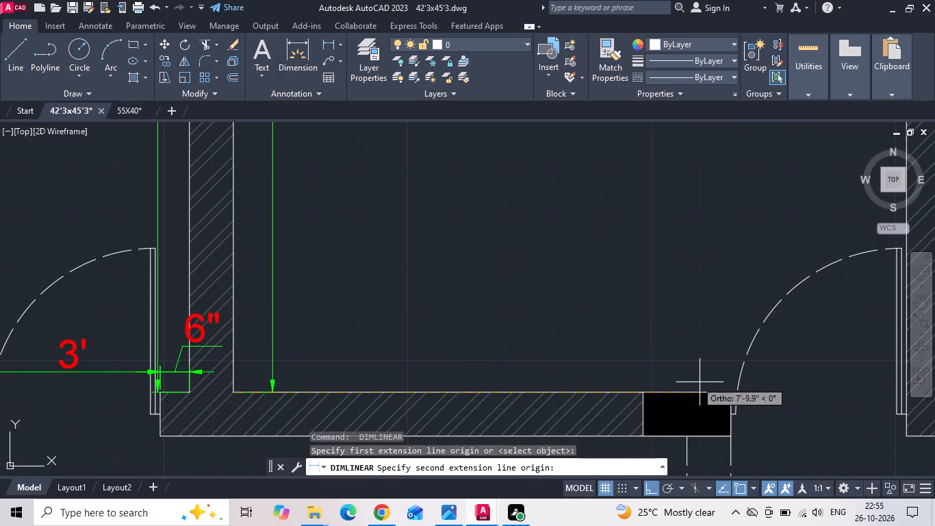
left_click(730, 393)
left_click(729, 375)
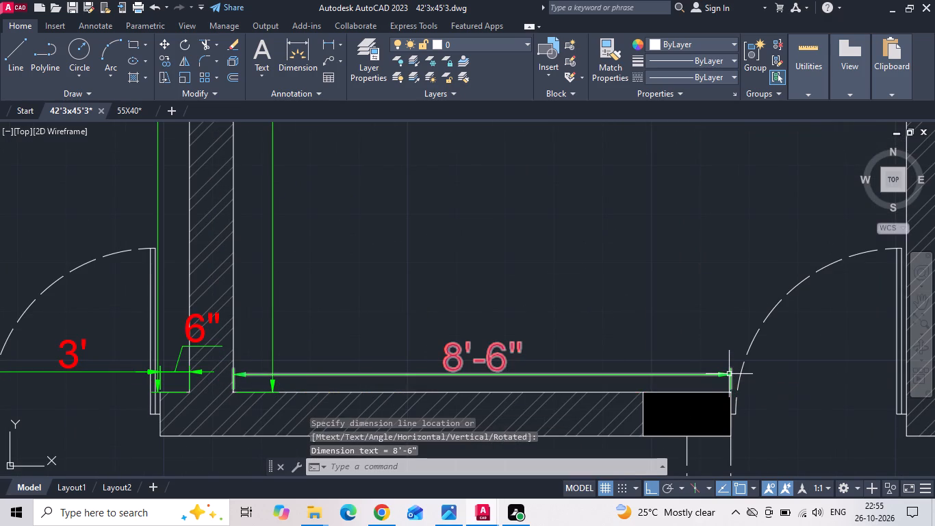
key("d")
type("imcnt")
key("space")
middle_click_drag(726, 372, 361, 301)
scroll(476, 312, "up", 2)
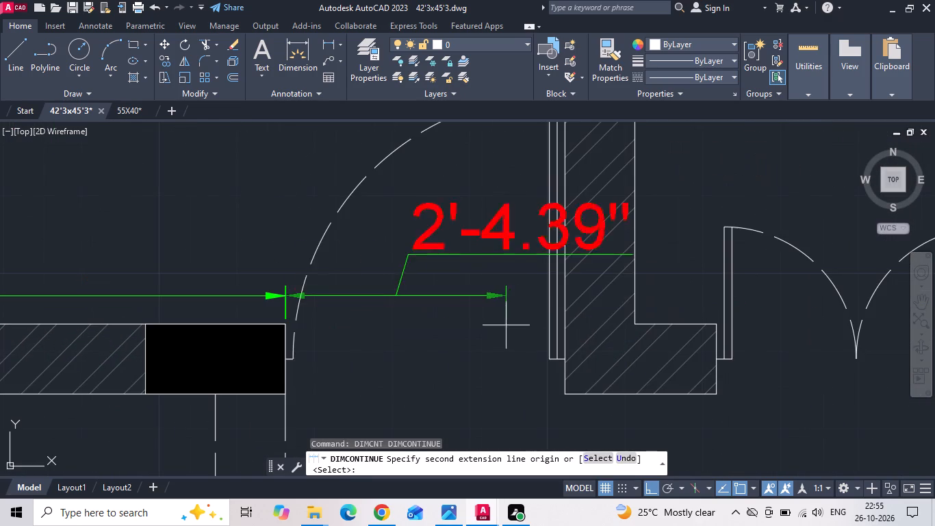
left_click(564, 298)
key("Escape")
Add a vertical linear dimension inside the 11'6"X16'0" BEDROOM's right wall, from its top corner down to the start of the DRESS opening.
scroll(495, 281, "down", 5)
middle_click_drag(450, 323, 441, 305)
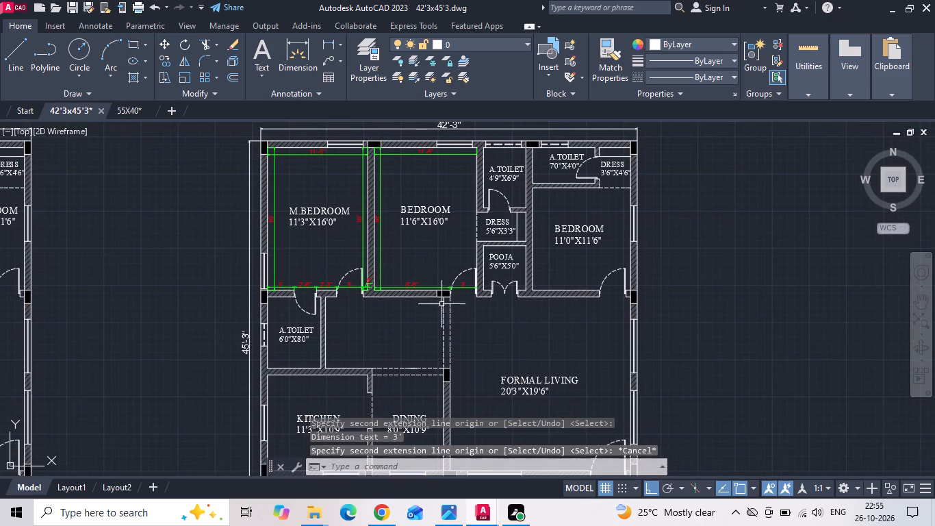
scroll(467, 138, "up", 2)
key("space")
scroll(481, 176, "up", 2)
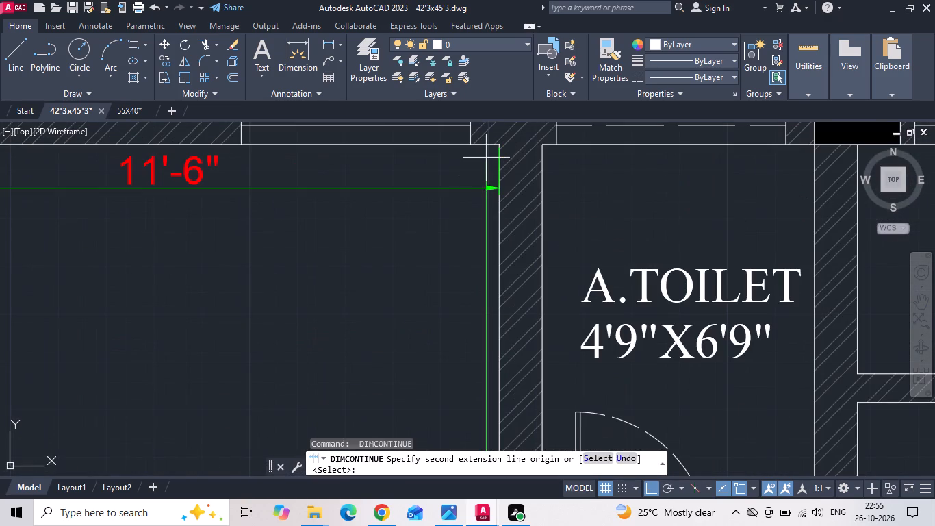
key("Escape")
type("dli")
key("space")
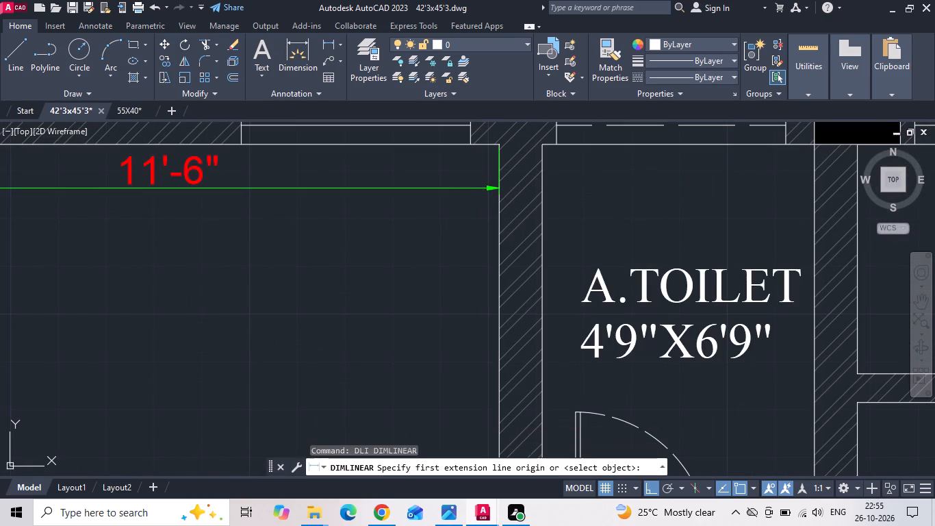
left_click(498, 144)
scroll(498, 145, "down", 2)
scroll(487, 332, "up", 2)
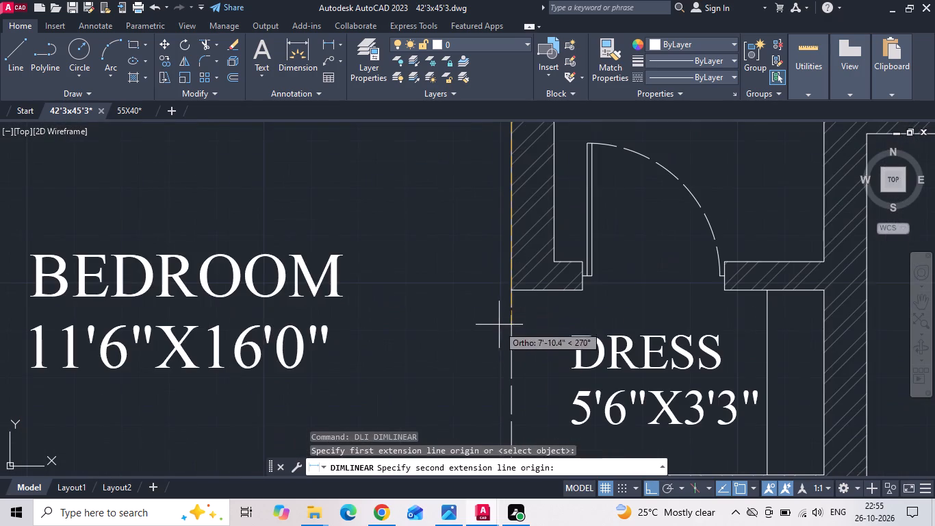
left_click(513, 292)
left_click(476, 273)
Continue the vertical chain down across the DRESS opening and along the POOJA wall to the bottom wall's lower face.
type("dimcnt")
key("space")
middle_click_drag(470, 309, 459, 171)
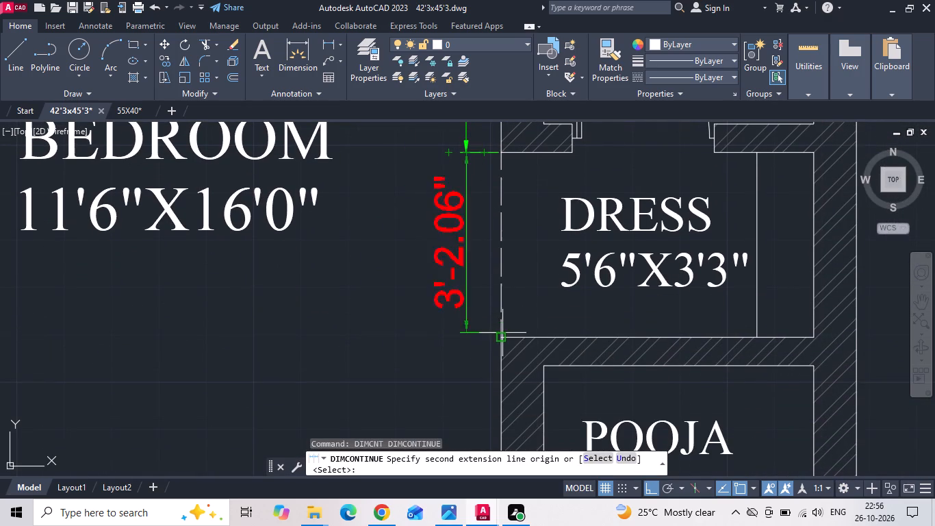
left_click(502, 334)
scroll(491, 235, "down", 2)
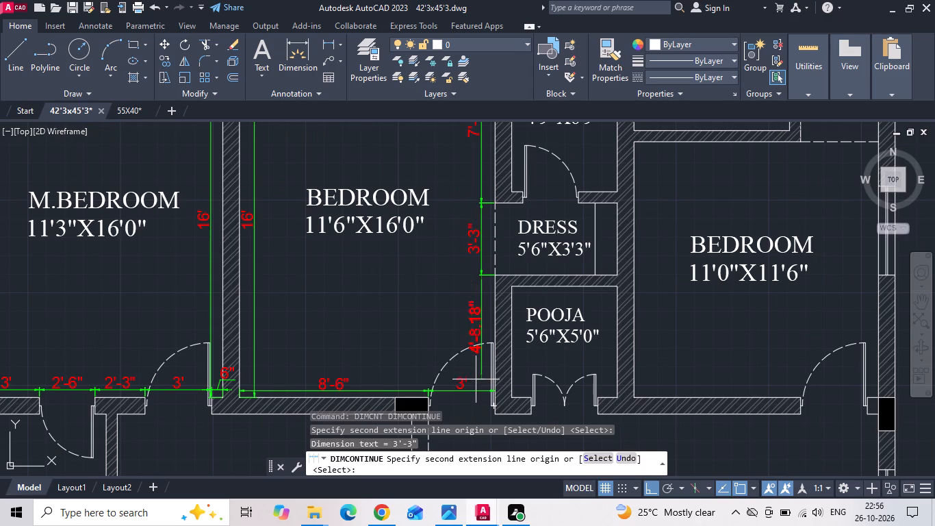
middle_click_drag(475, 379, 464, 331)
scroll(469, 360, "up", 1)
left_click(493, 372)
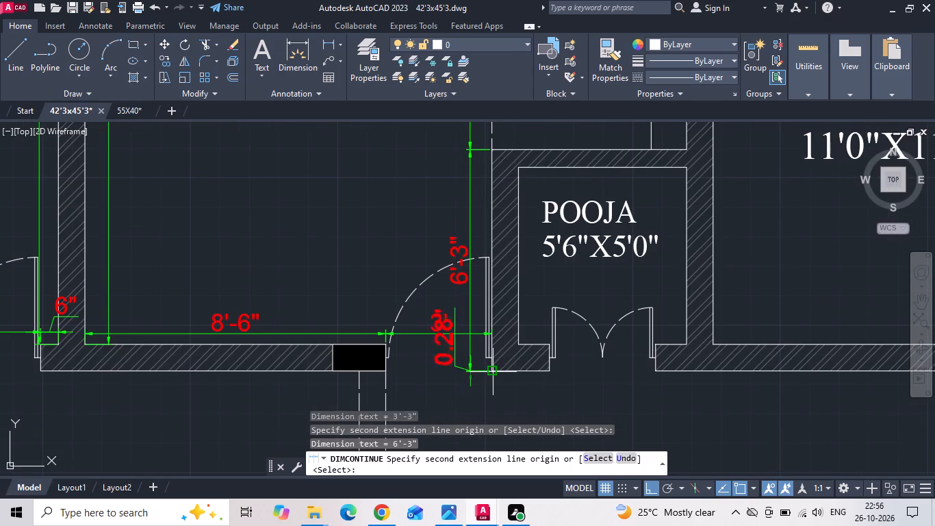
key("Escape")
Add a horizontal linear dimension below the bedrooms' bottom wall, from the A.TOILET side wall to the first dashed line under the column.
scroll(465, 249, "down", 2)
scroll(257, 326, "up", 2)
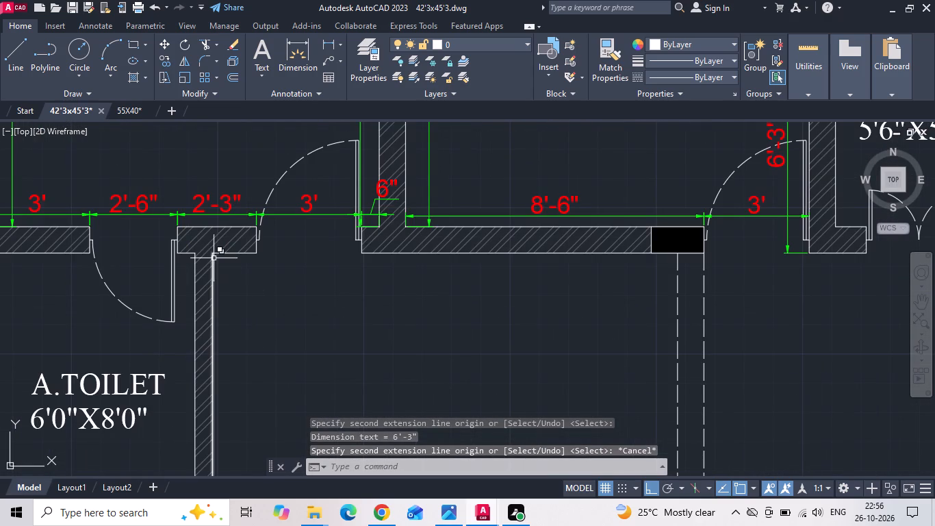
type("dli")
key("space")
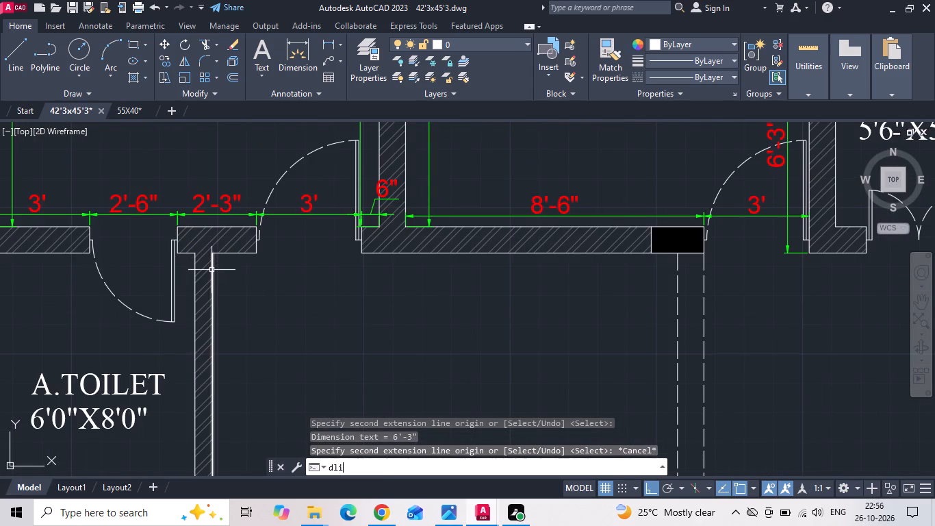
left_click(209, 256)
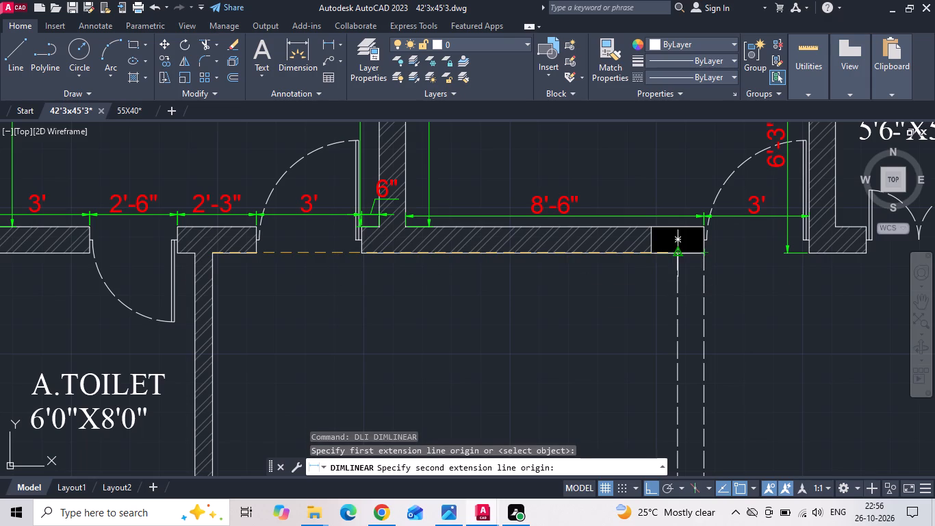
left_click(681, 255)
left_click(661, 279)
Add a horizontal linear dimension below the 6'0"X8'0" A.TOILET's top wall, from the outer wall's inner face to the door opening.
key("space")
scroll(659, 279, "down", 2)
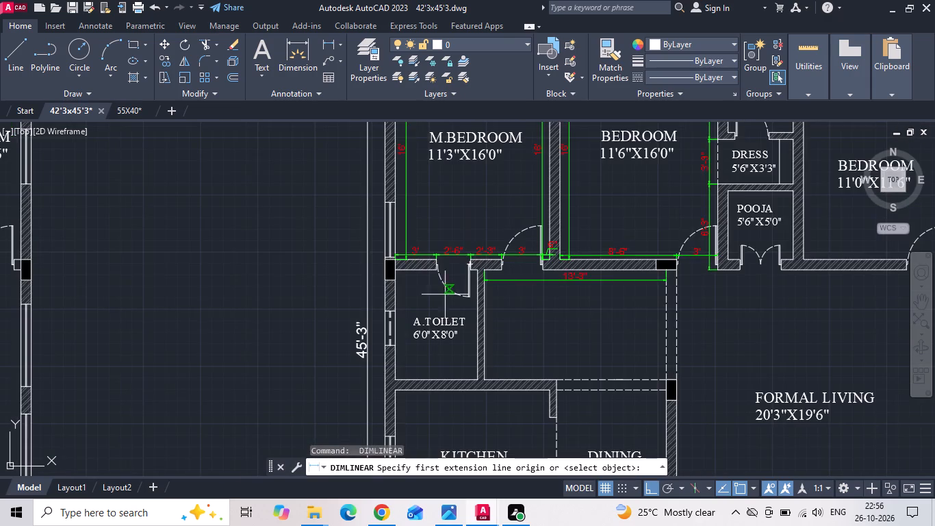
scroll(431, 288, "up", 2)
left_click(333, 238)
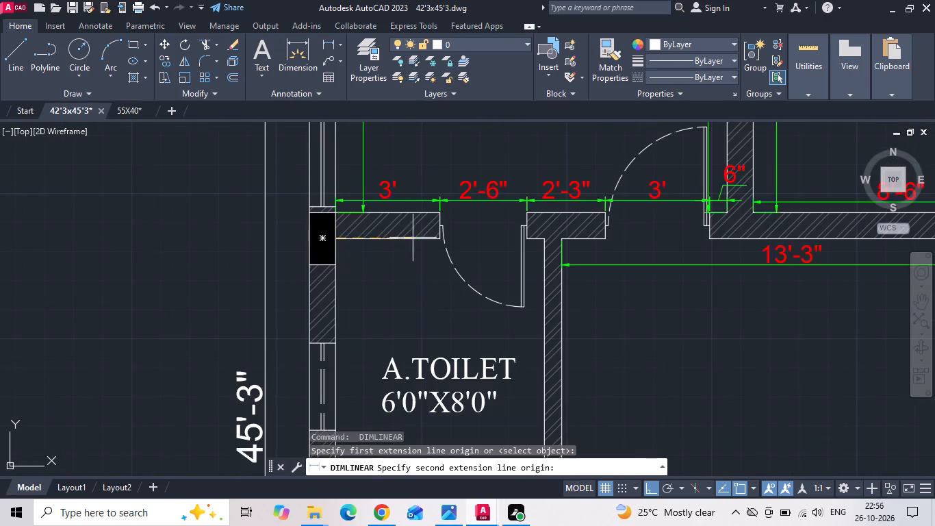
scroll(436, 238, "up", 2)
left_click(440, 242)
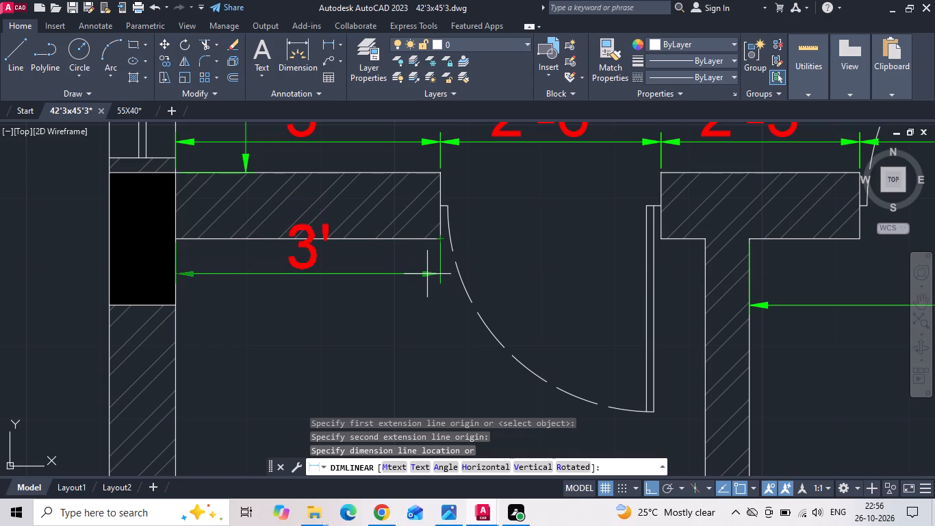
left_click(423, 295)
Add a vertical linear dimension inside the A.TOILET's outer wall, spanning the room from top wall to bottom wall.
key("space")
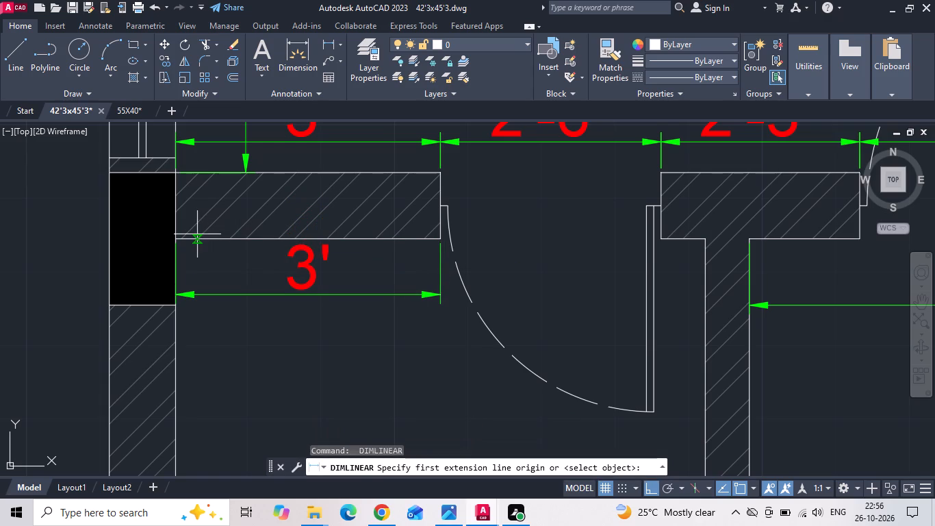
left_click(174, 237)
scroll(313, 197, "down", 2)
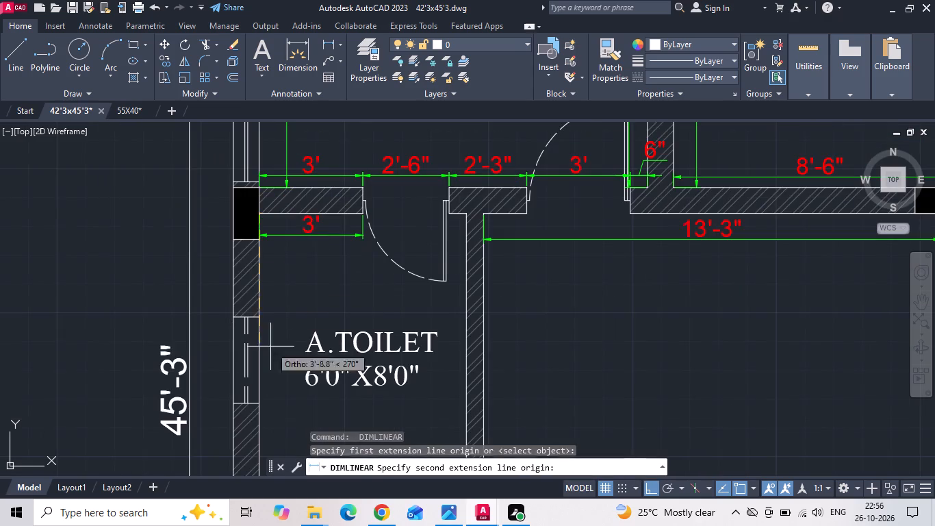
middle_click_drag(262, 390, 285, 229)
left_click(279, 330)
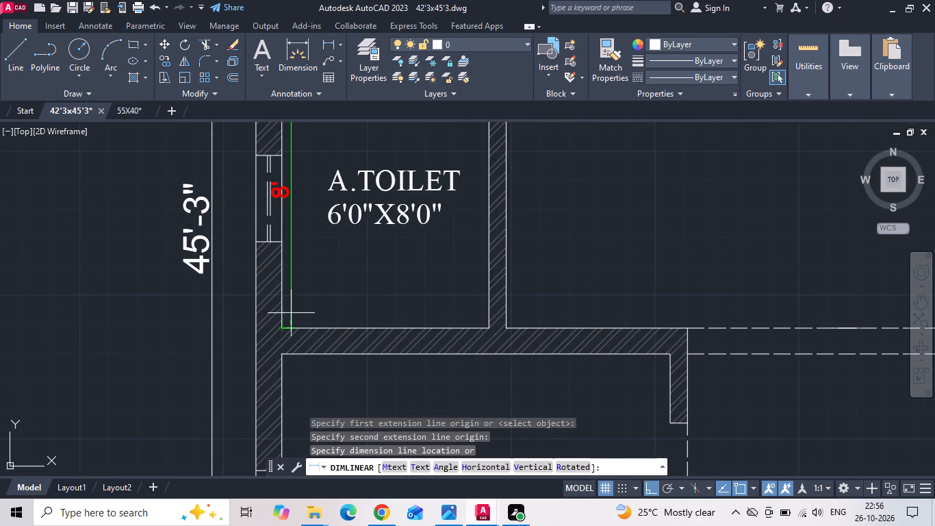
left_click(309, 316)
Add a horizontal linear dimension just above the A.TOILET's bottom wall, between its two side walls.
key("space")
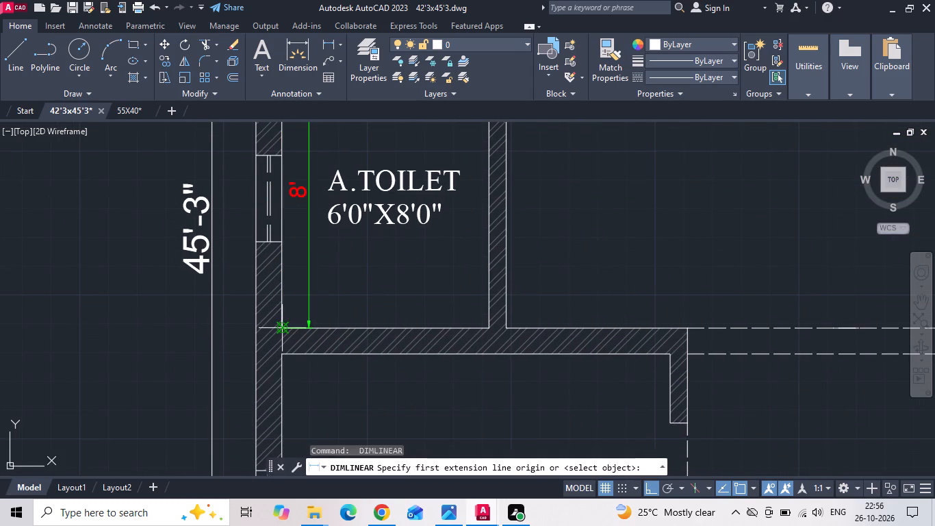
left_click(281, 328)
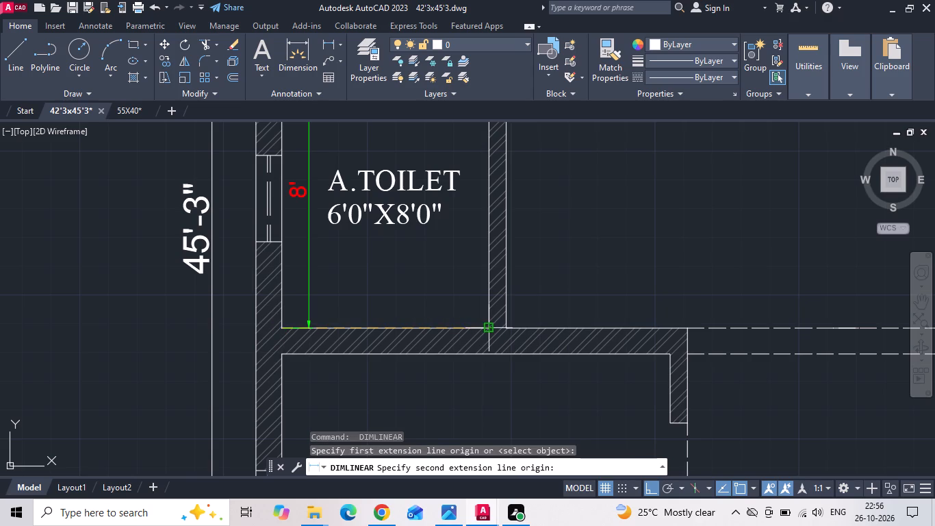
left_click(491, 324)
left_click(489, 309)
Add a vertical linear dimension inside the KITCHEN's outer wall, from the top wall's lower face to the bottom wall's inner face.
key("space")
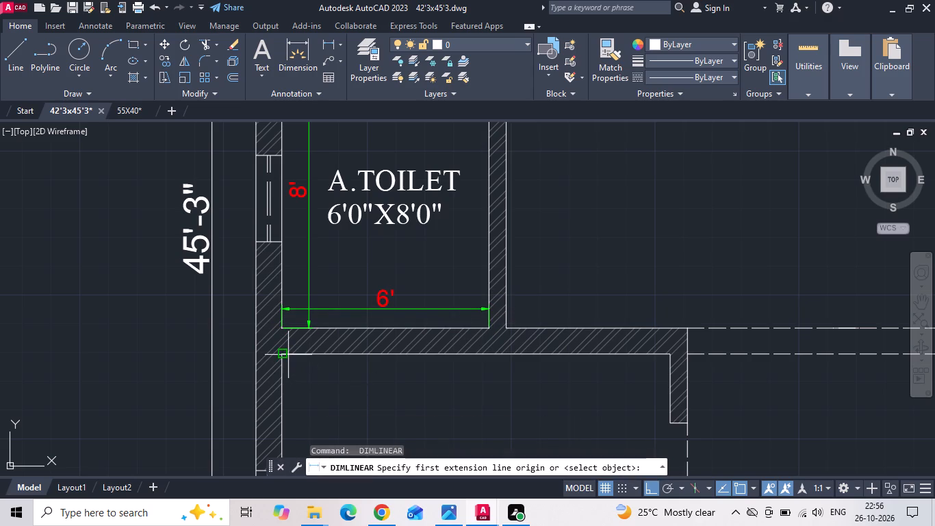
left_click(288, 355)
scroll(366, 260, "down", 2)
middle_click_drag(342, 373, 343, 345)
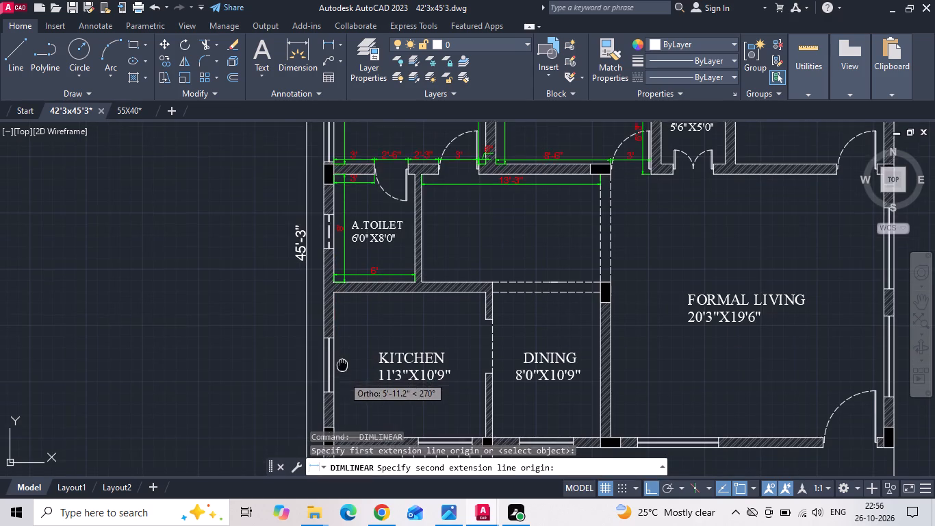
middle_click_drag(343, 345, 343, 304)
scroll(332, 371, "up", 1)
left_click(339, 371)
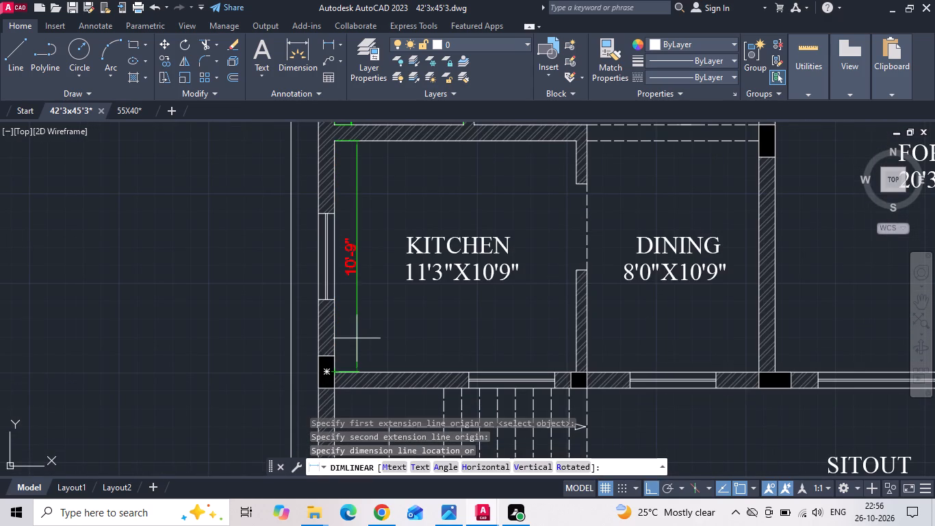
left_click(357, 338)
Add a horizontal linear dimension below the KITCHEN's top wall, from the outer wall to the DINING-side wall.
key("space")
left_click(335, 138)
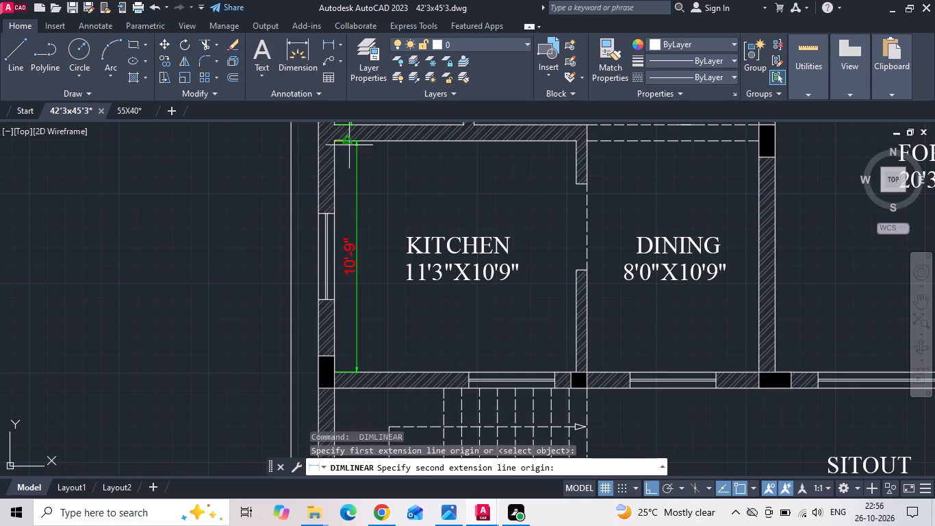
left_click(572, 143)
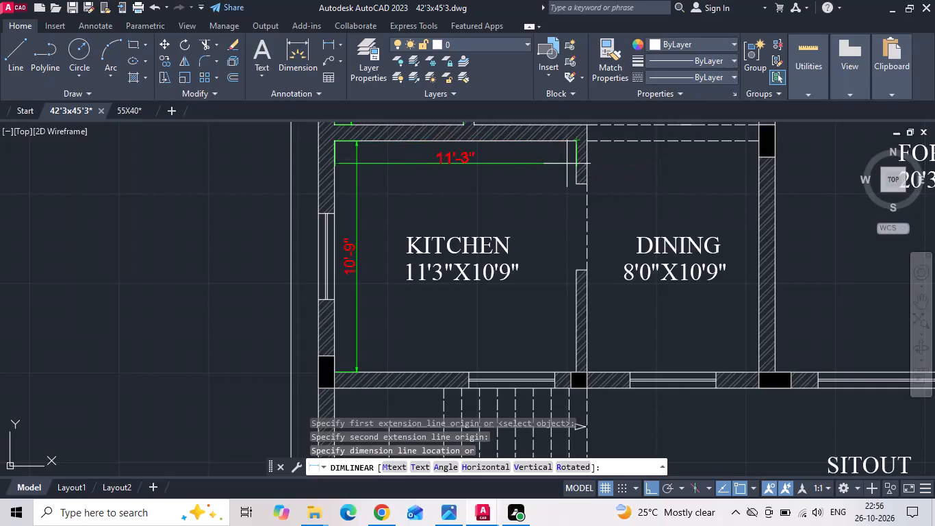
left_click(567, 164)
Add a vertical linear dimension inside the KITCHEN's DINING-side wall, from its top corner to the start of the opening.
key("space")
left_click_drag(577, 140, 577, 147)
left_click(576, 181)
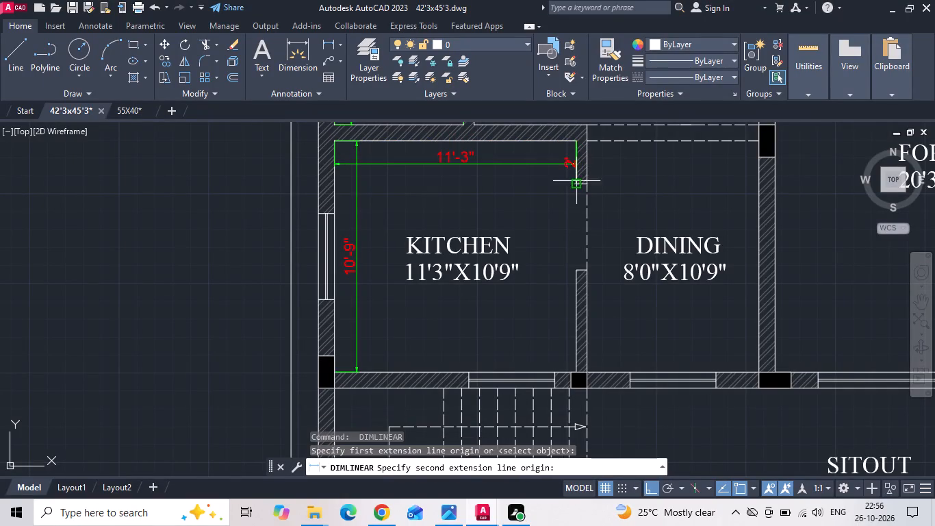
left_click(562, 186)
Continue the vertical chain down across the KITCHEN opening and along the lower wall piece to the bottom wall.
type("di")
type("mcnt")
key("space")
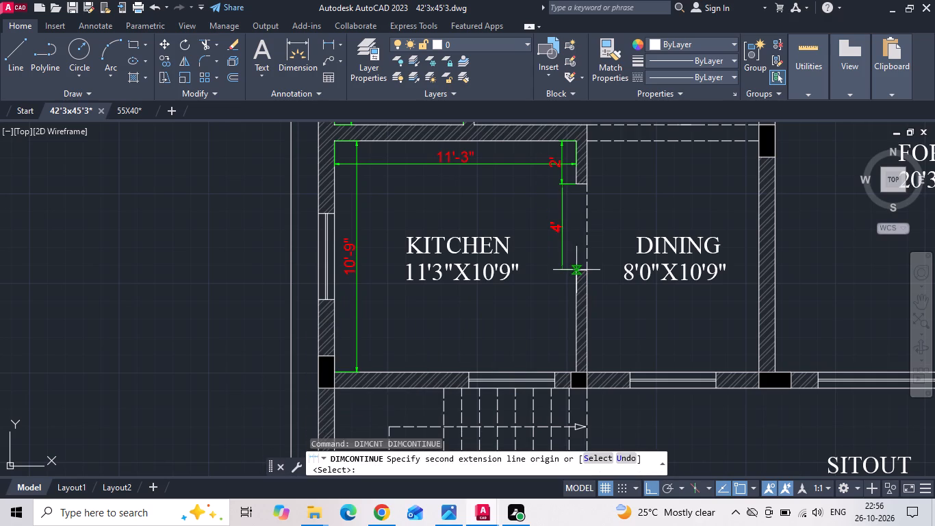
left_click(574, 273)
scroll(576, 384, "up", 2)
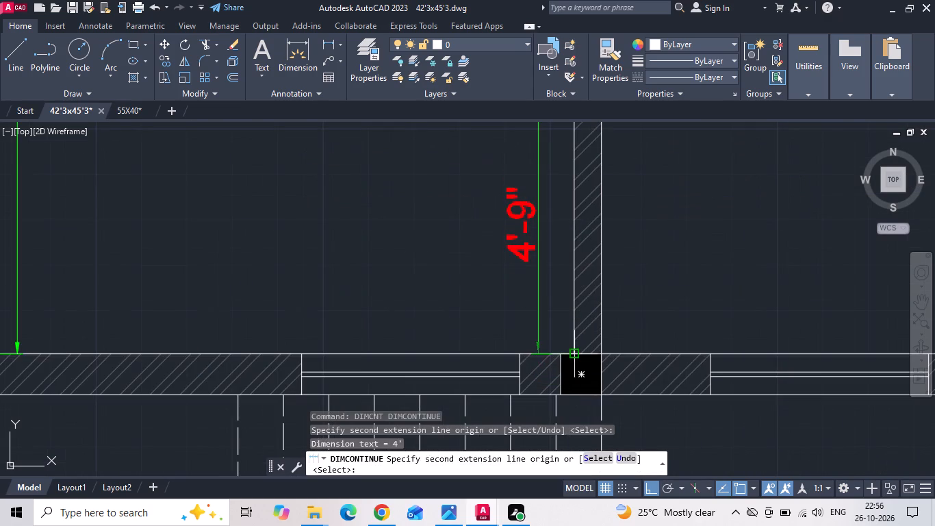
left_click(575, 351)
key("Escape")
Add a horizontal linear dimension just above the KITCHEN's bottom wall, from the DINING-side wall to the outer wall.
key("d")
key("l")
type("i")
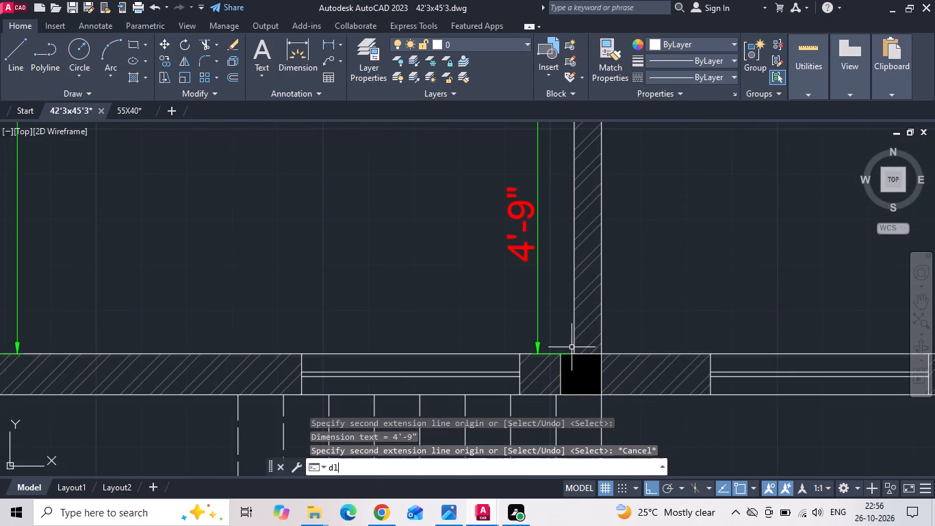
key("space")
left_click(573, 352)
scroll(572, 354, "down", 1)
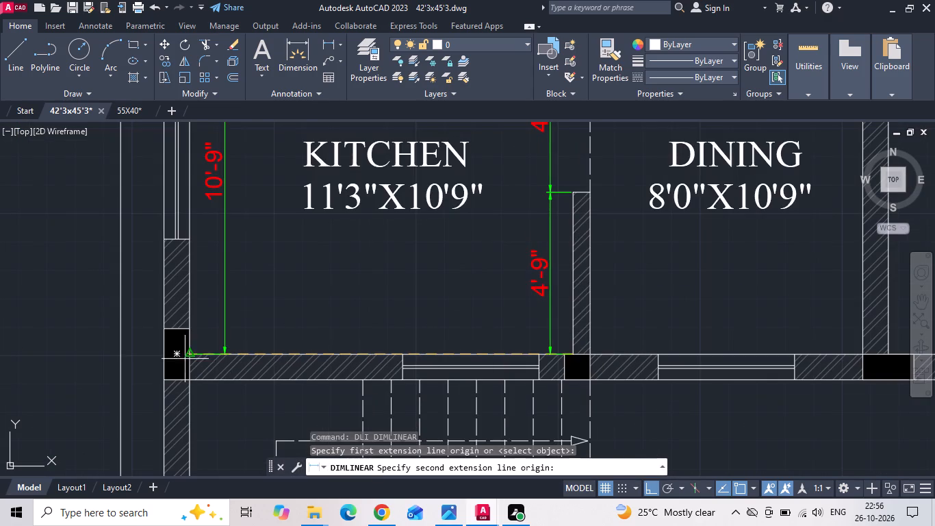
left_click(194, 355)
left_click(196, 337)
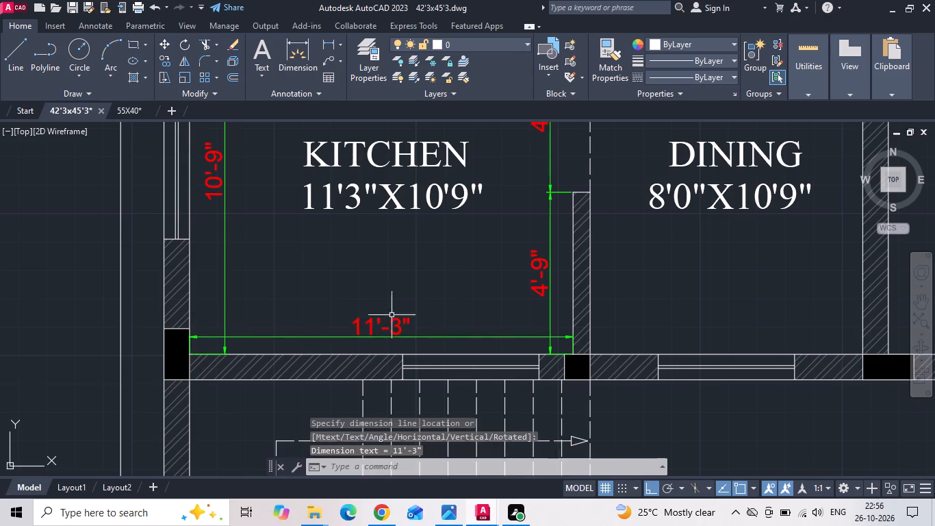
Move the KITCHEN's upper width dimension line closer to the top wall, clear of the opening chain's first text.
middle_click_drag(392, 314, 405, 415)
scroll(406, 386, "down", 1)
scroll(469, 219, "up", 1)
left_click_drag(461, 221, 457, 228)
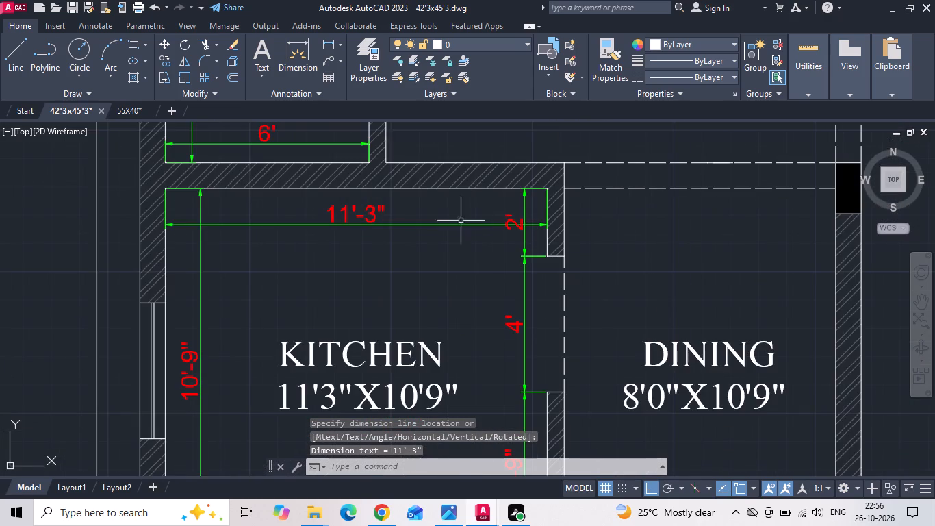
left_click_drag(457, 228, 450, 239)
left_click(446, 245)
scroll(524, 213, "up", 2)
left_click_drag(579, 245, 580, 234)
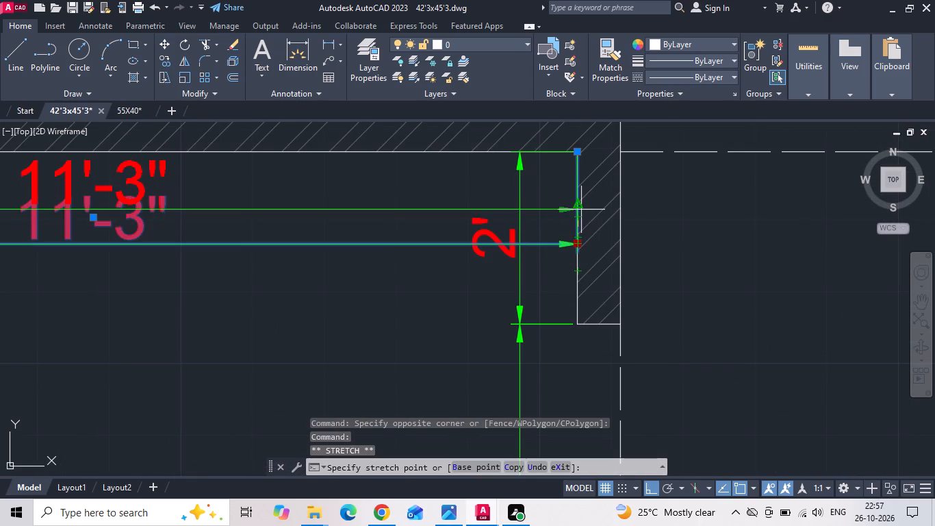
left_click(582, 210)
scroll(501, 237, "down", 2)
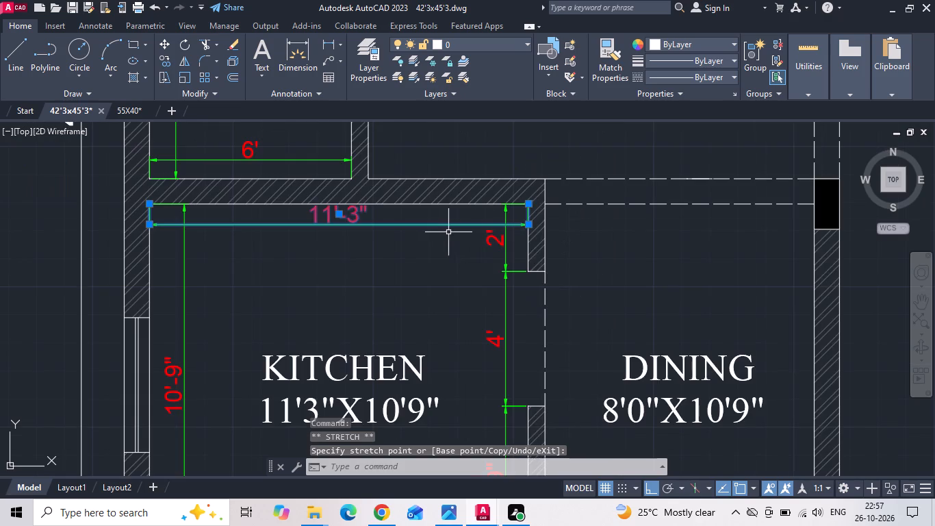
key("Escape")
Add a horizontal linear dimension below the dashed lines at the top of DINING, from the KITCHEN wall to the column.
scroll(403, 233, "down", 2)
scroll(491, 220, "up", 1)
type("dli")
key("space")
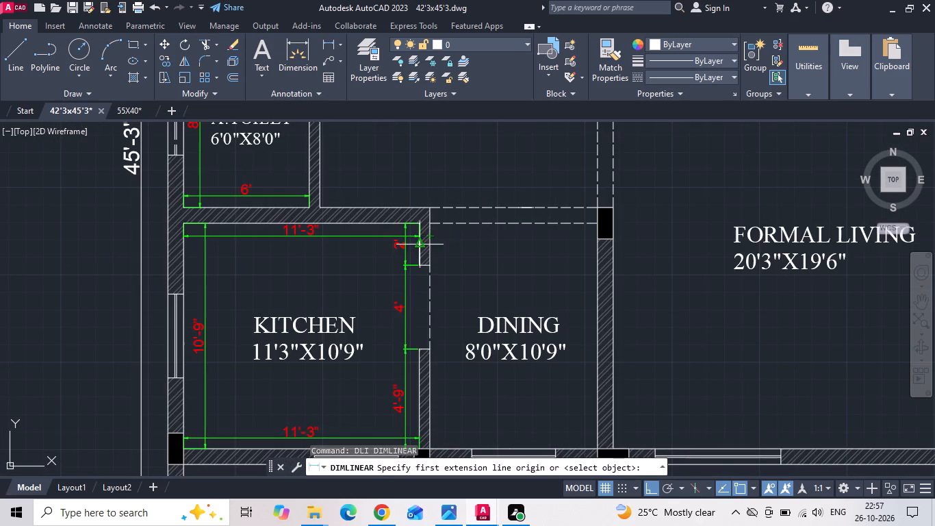
left_click(434, 223)
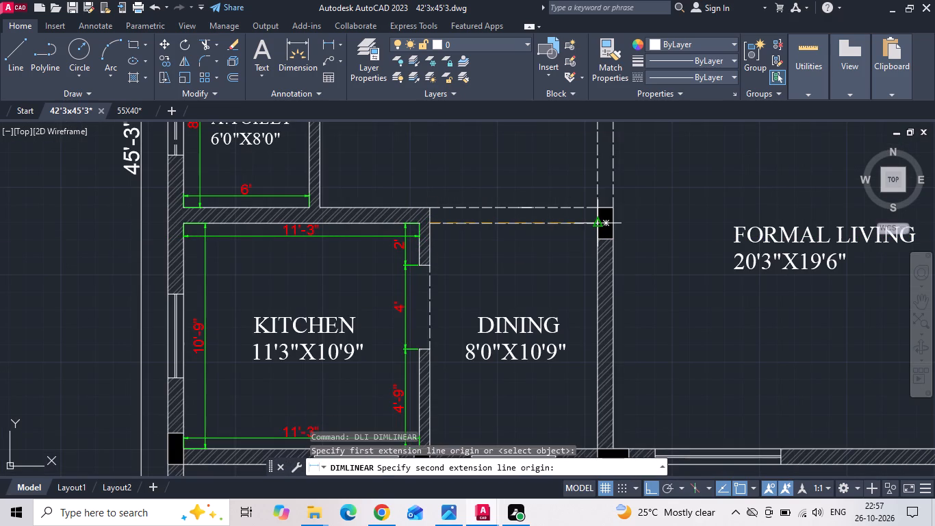
left_click(599, 226)
left_click(595, 238)
Add a vertical linear dimension on DINING's KITCHEN side, from the lower dashed line to the bottom wall.
key("space")
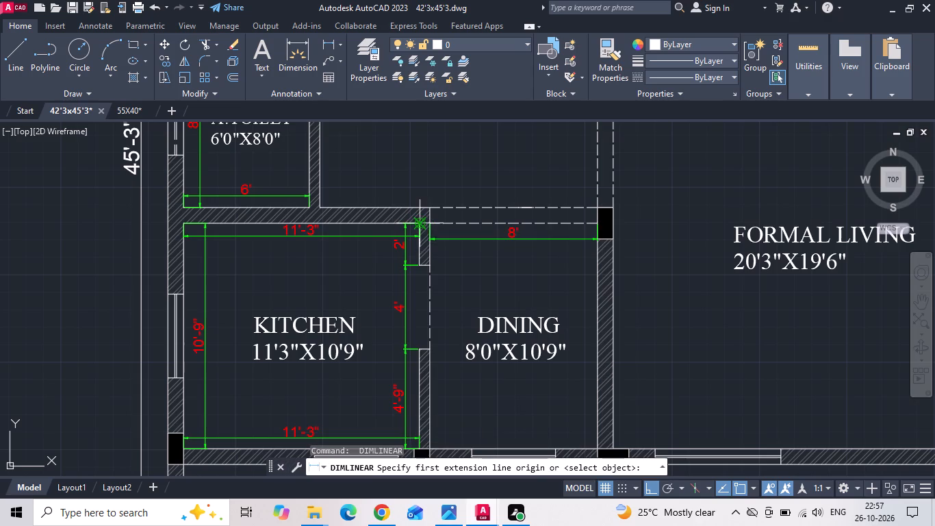
left_click(430, 224)
middle_click_drag(424, 367, 426, 299)
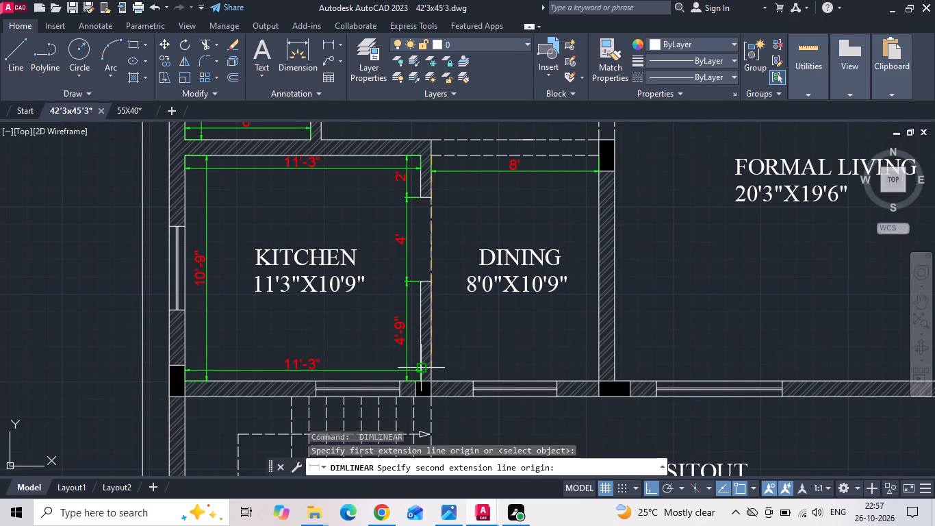
left_click_drag(431, 384, 436, 375)
left_click(453, 351)
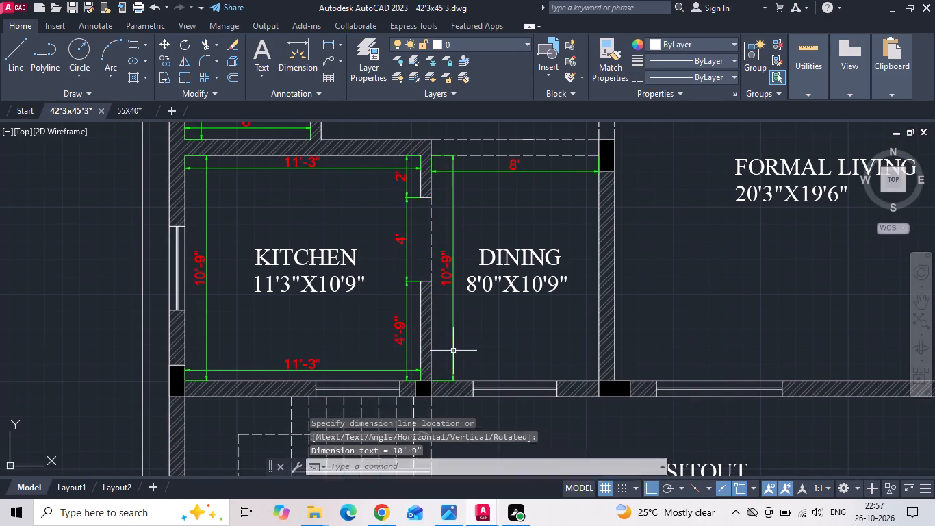
Add a horizontal linear dimension just above DINING's bottom wall, from the KITCHEN wall to the FORMAL LIVING wall.
key("space")
left_click(433, 379)
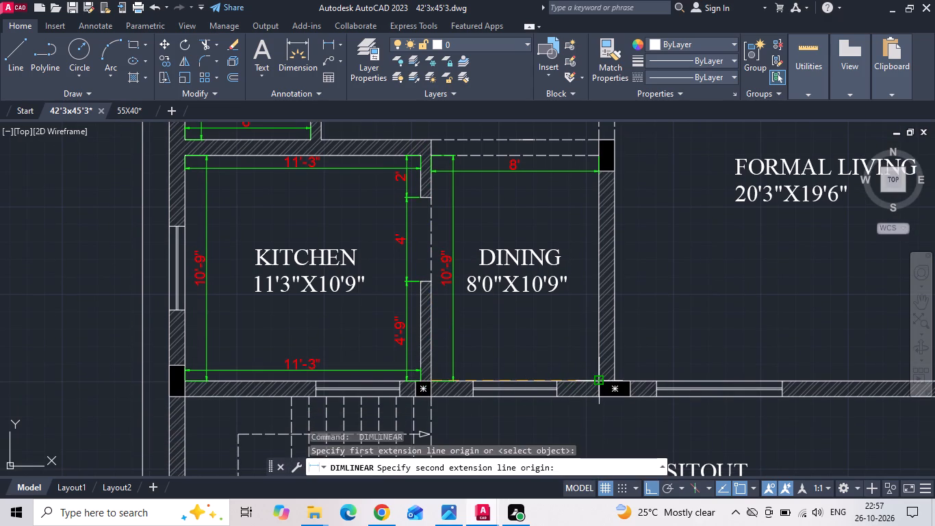
left_click(598, 381)
left_click(596, 365)
Add a vertical linear dimension inside DINING's FORMAL LIVING-side wall, from the bottom wall up to the column's top edge.
key("space")
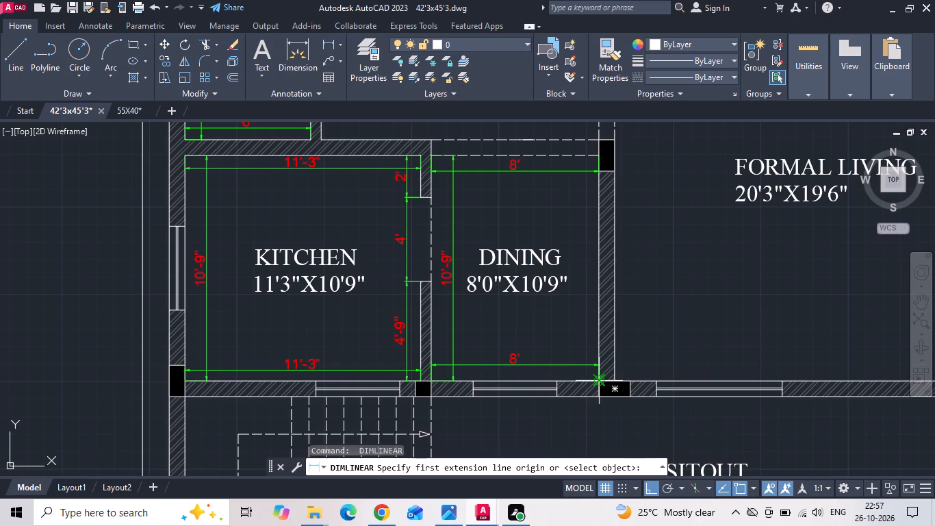
left_click(600, 380)
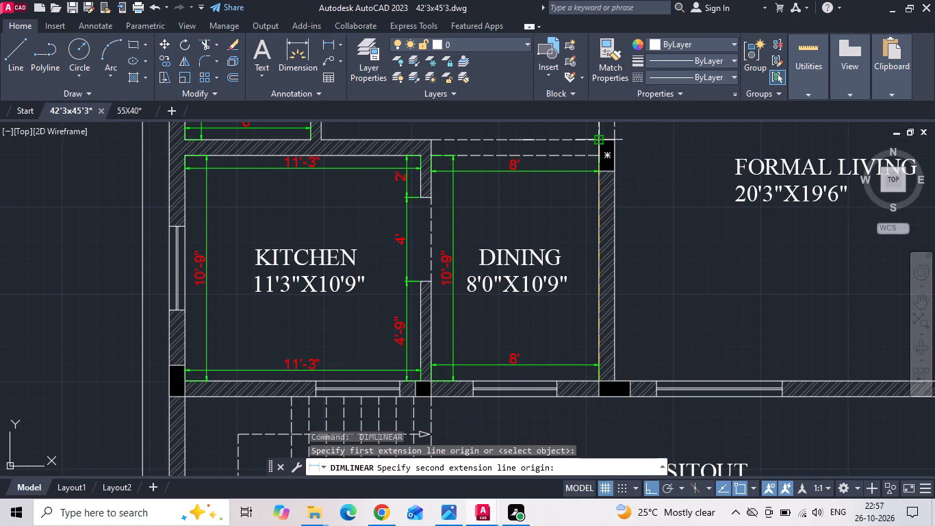
left_click(600, 141)
left_click(584, 197)
Add a vertical linear dimension on FORMAL LIVING's DINING side, from the bottom wall up to the bedroom wall column's lower corner.
scroll(567, 268, "down", 1)
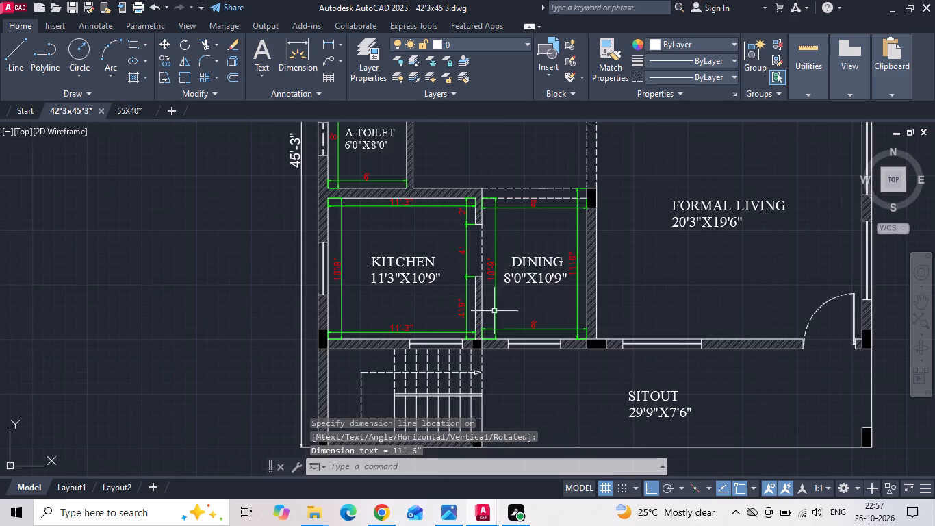
middle_click_drag(623, 315, 485, 349)
key("space")
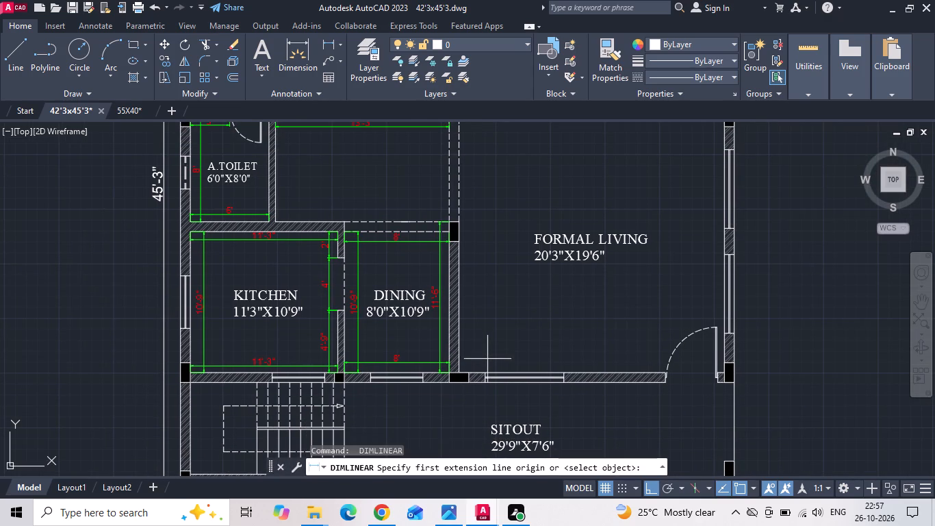
left_click(461, 372)
middle_click_drag(476, 275, 459, 359)
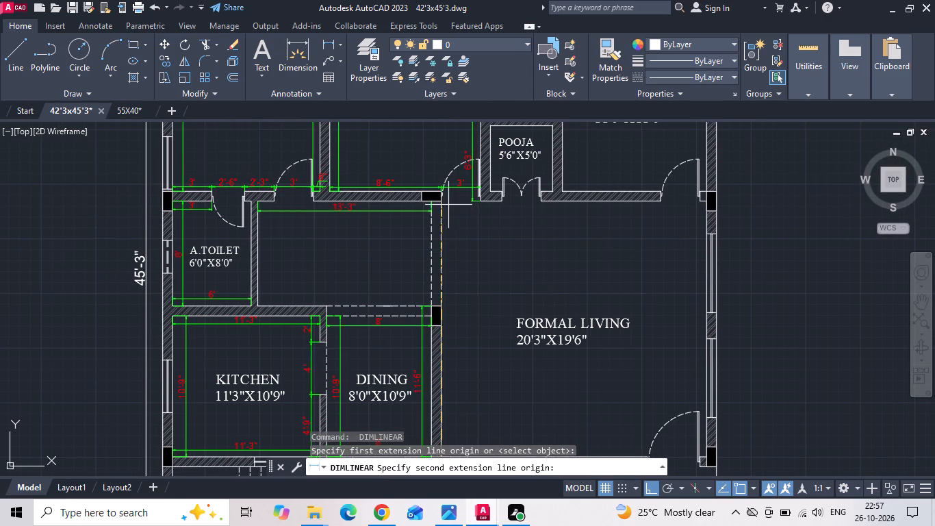
left_click(443, 199)
left_click(461, 271)
Add a horizontal linear dimension above FORMAL LIVING's bottom wall, from the DINING wall to the start of the entrance door opening.
key("space")
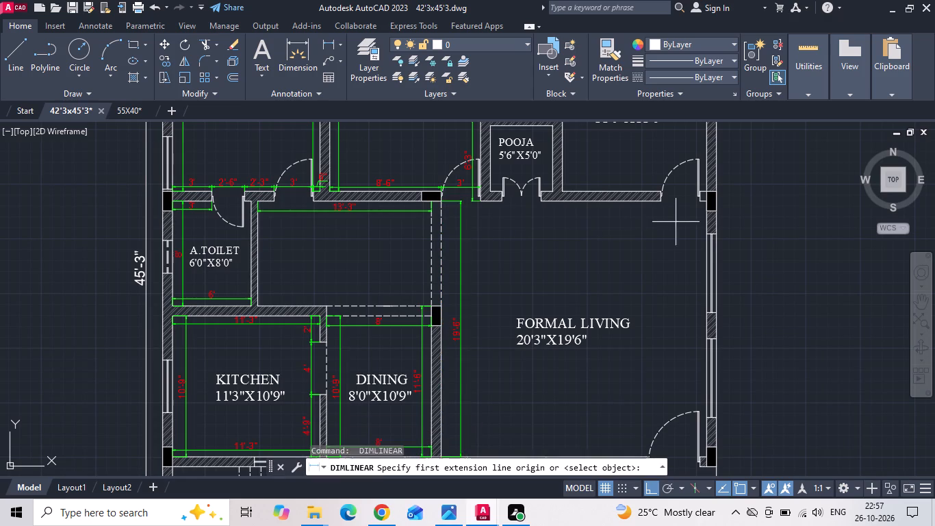
scroll(439, 210, "up", 2)
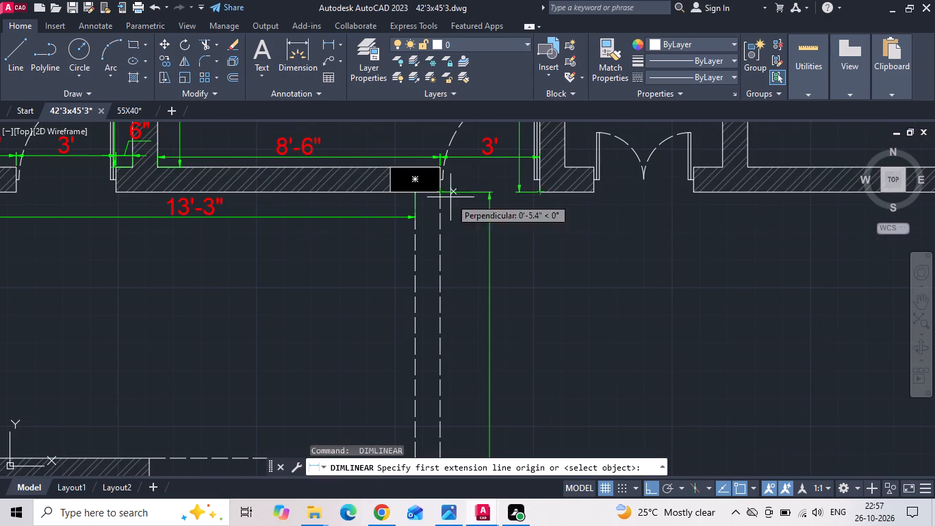
scroll(441, 176, "down", 3)
scroll(453, 327, "up", 2)
left_click(420, 355)
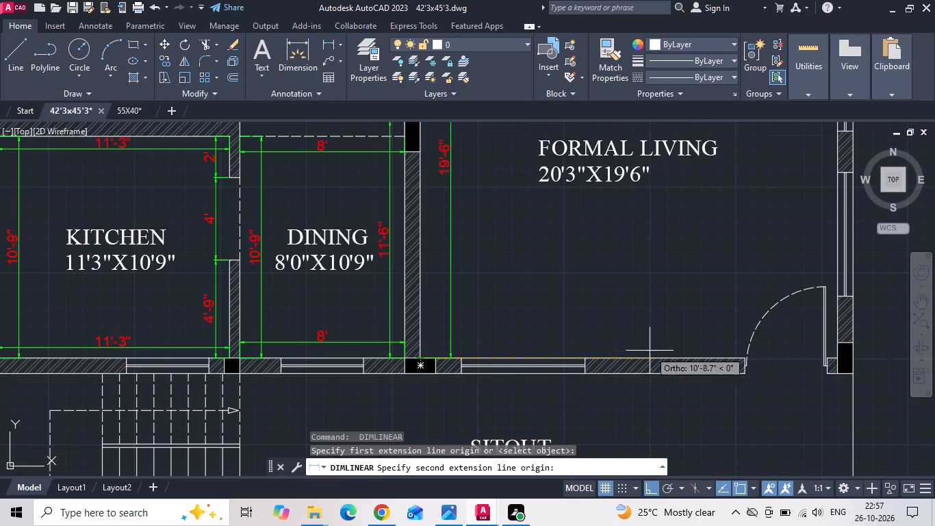
left_click(743, 355)
left_click(741, 341)
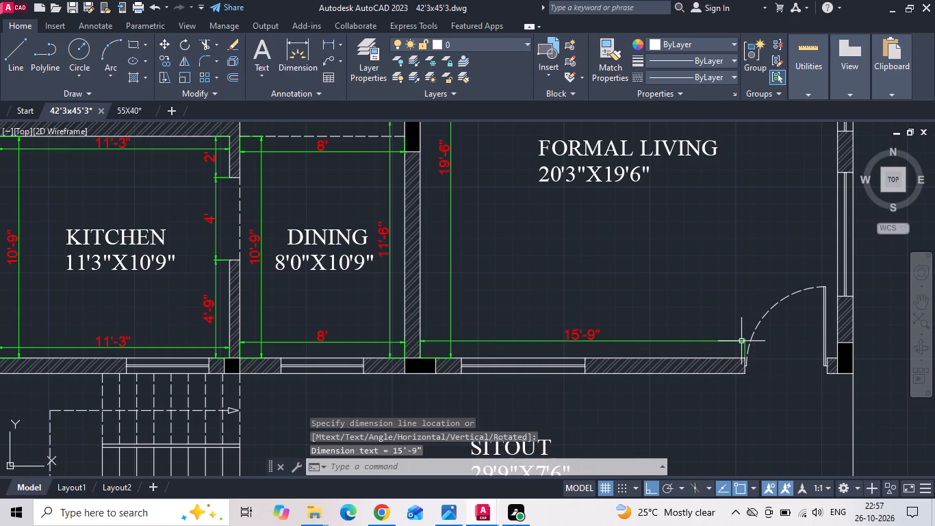
Continue the dimension chain above FORMAL LIVING's bottom wall across the entrance door opening and the short wall piece up to the column.
type("dimcnt")
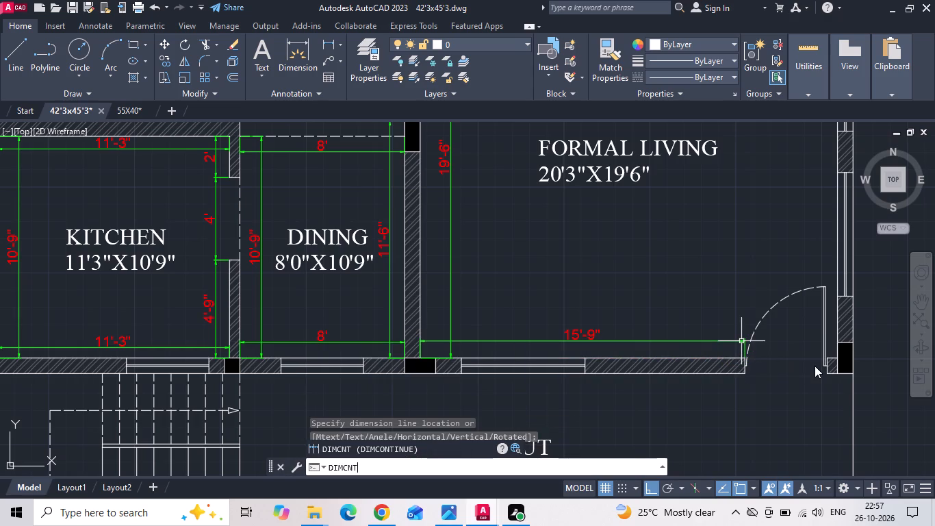
key("space")
scroll(819, 364, "up", 3)
left_click(838, 342)
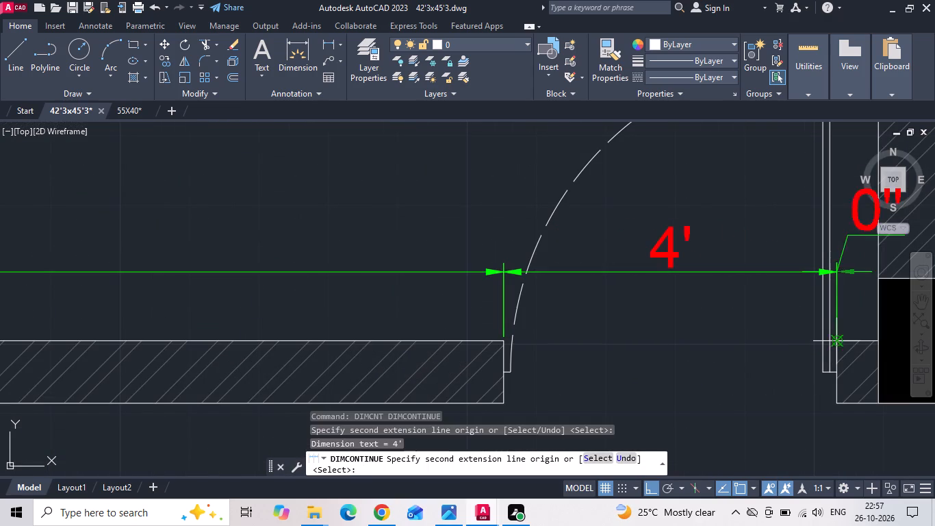
left_click(877, 341)
key("Escape")
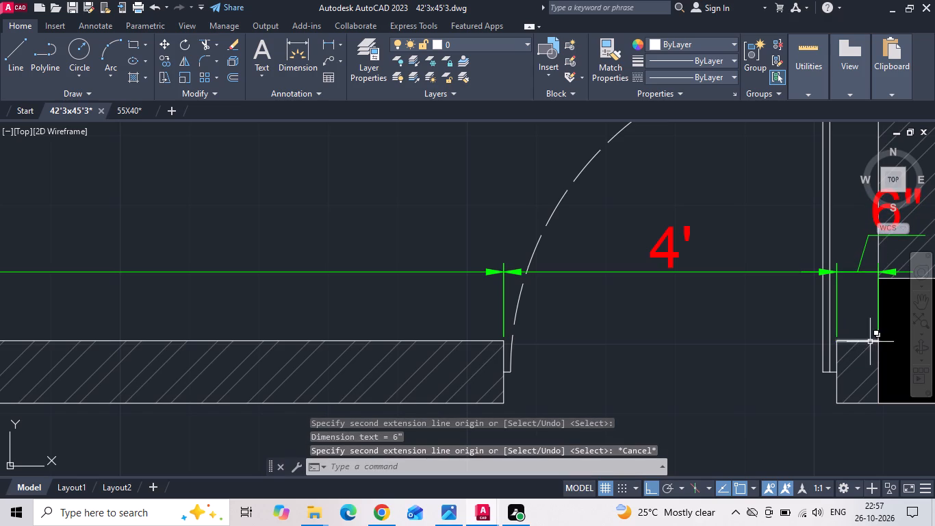
Add a vertical linear dimension inside FORMAL LIVING's outer window-side wall, spanning from the bottom wall to the top wall's lower face.
key("d")
key("l")
type("i")
key("space")
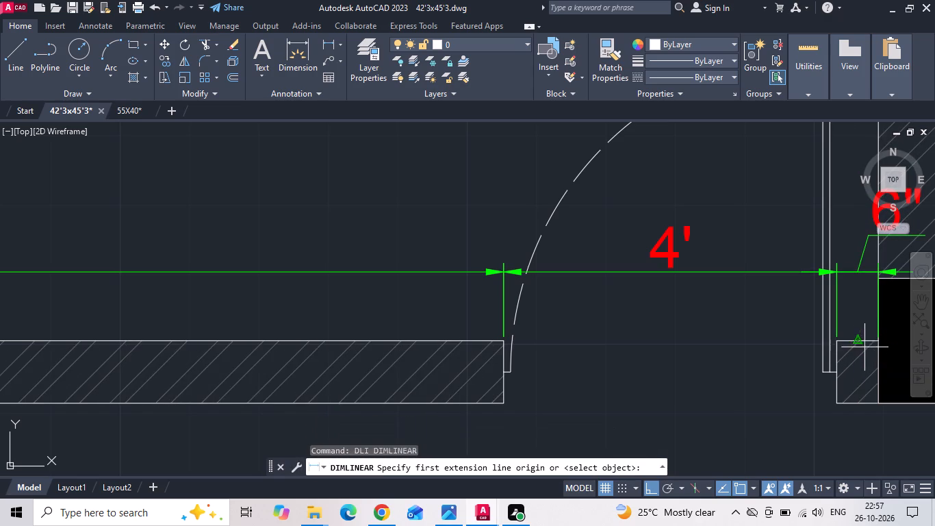
left_click(878, 340)
scroll(650, 406, "down", 3)
middle_click_drag(683, 231, 661, 338)
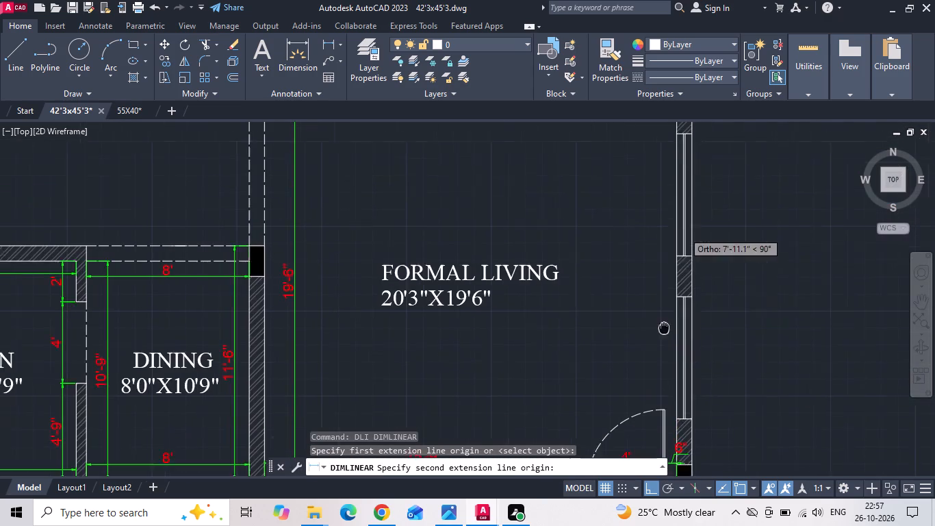
middle_click_drag(661, 338, 661, 339)
middle_click_drag(669, 214, 649, 323)
scroll(656, 229, "up", 2)
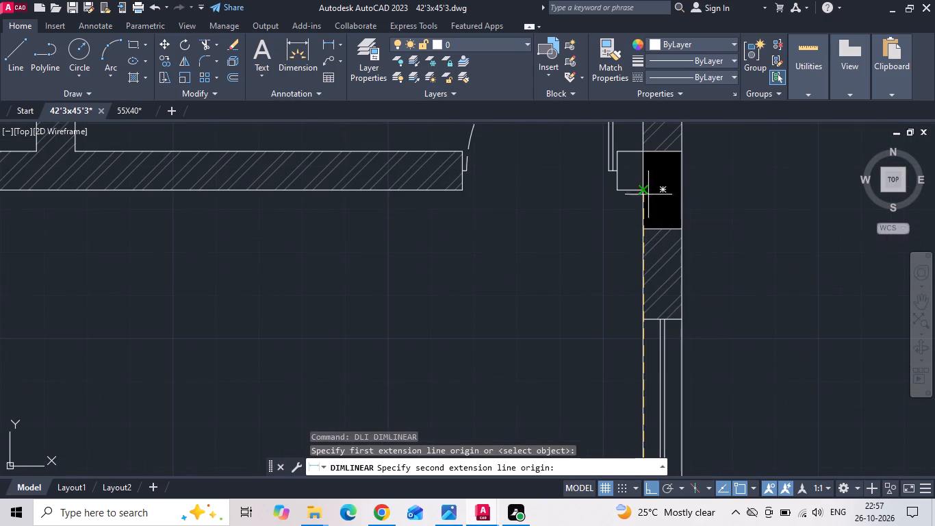
left_click(648, 189)
left_click(622, 225)
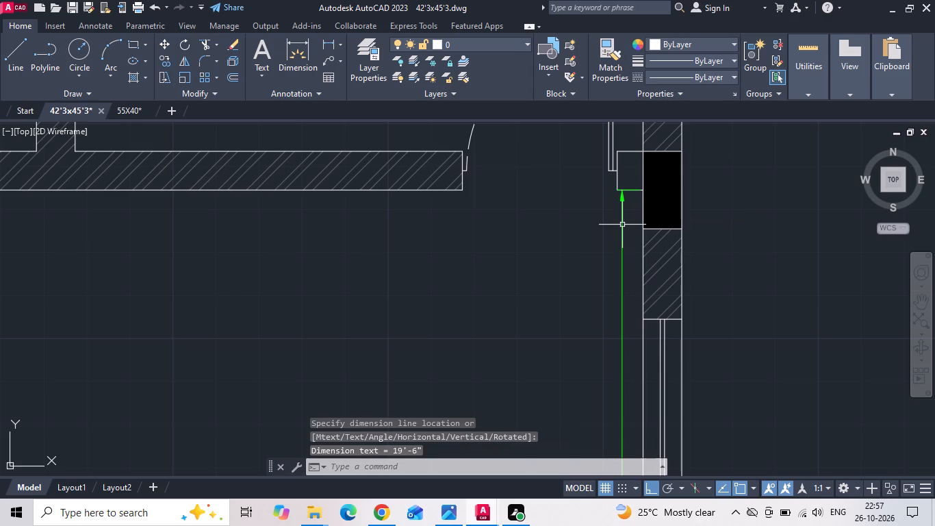
key("Escape")
Hatch the empty short wall piece between the 11'0"X11'6" BEDROOM's door and the outer column with ANSI31 at scale 0.5.
key("h")
key("space")
left_click(644, 155)
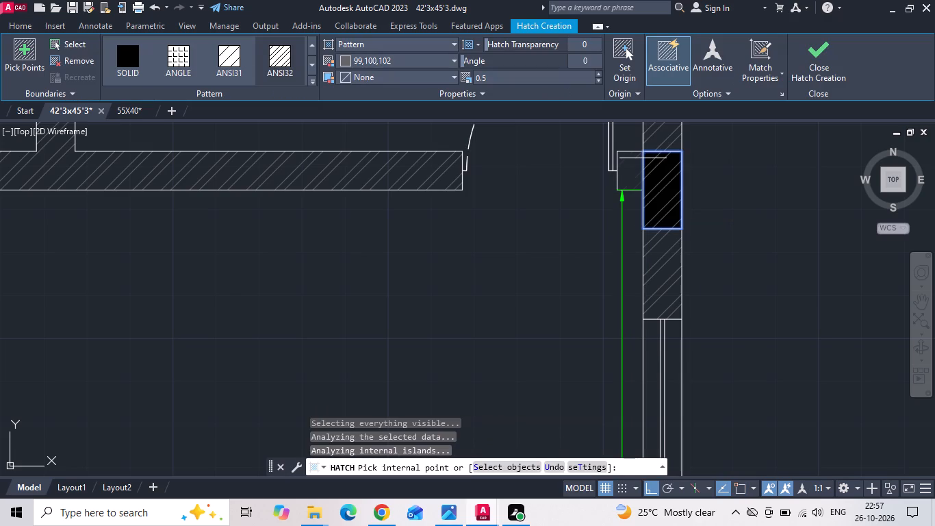
key("ctrl+z")
left_click(634, 176)
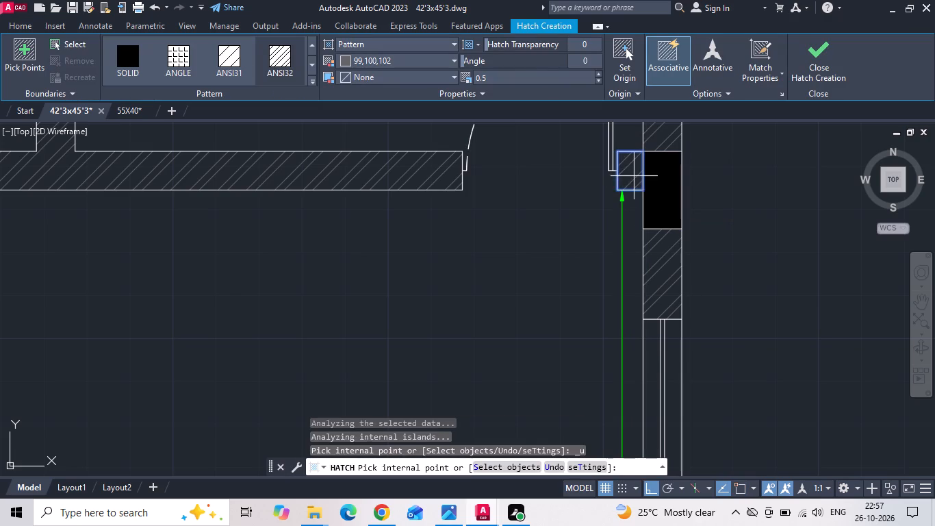
scroll(731, 224, "down", 2)
key("space")
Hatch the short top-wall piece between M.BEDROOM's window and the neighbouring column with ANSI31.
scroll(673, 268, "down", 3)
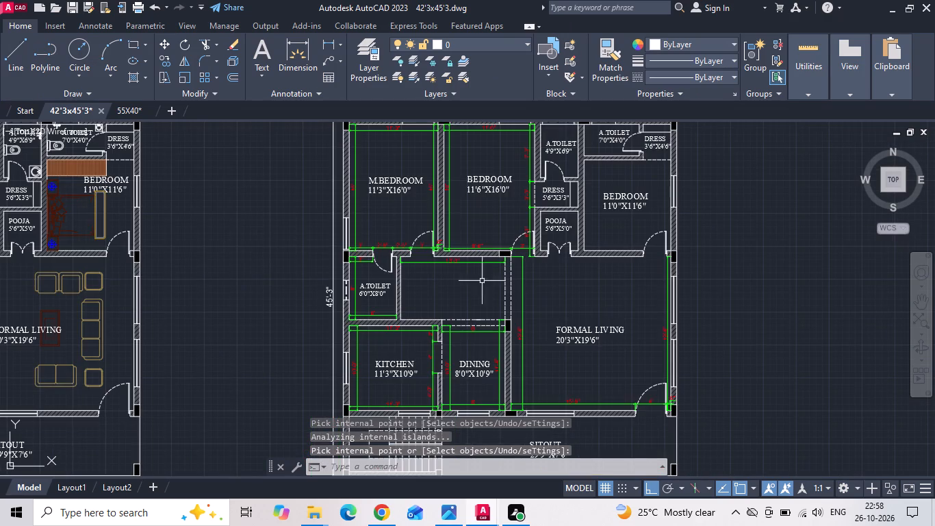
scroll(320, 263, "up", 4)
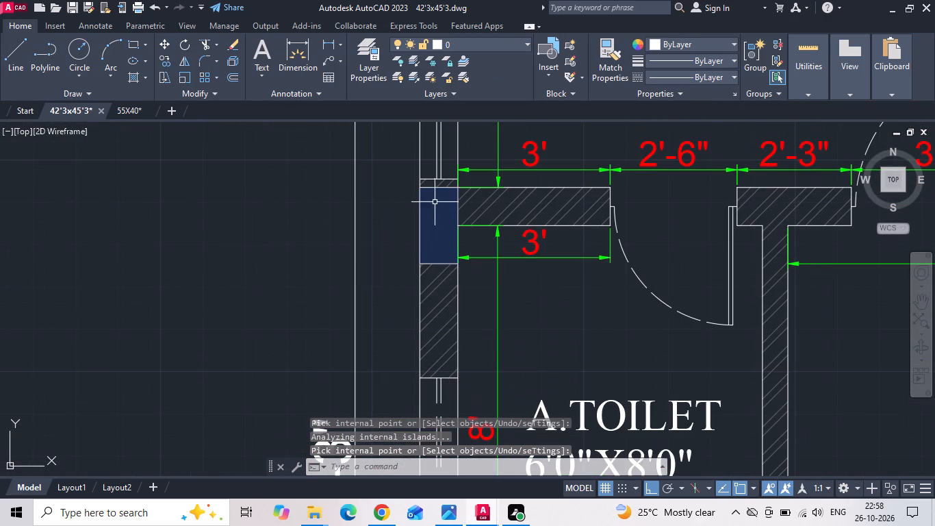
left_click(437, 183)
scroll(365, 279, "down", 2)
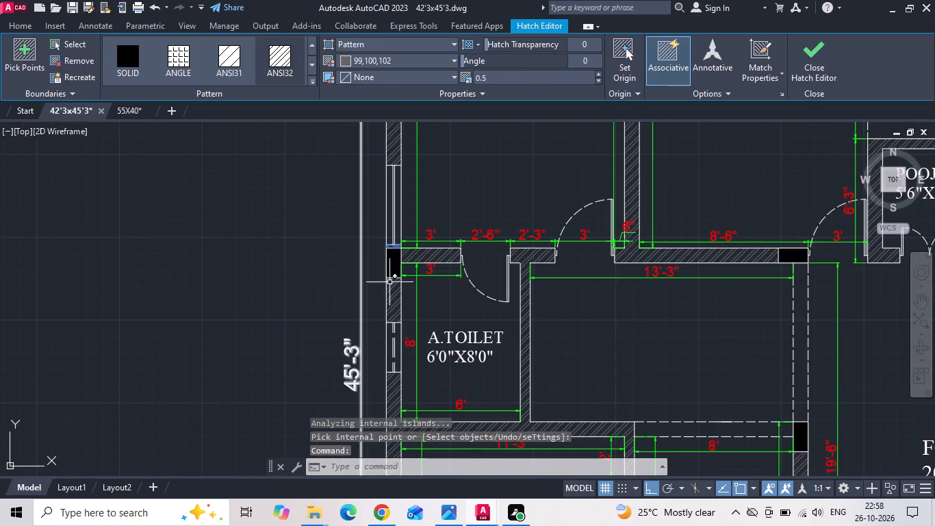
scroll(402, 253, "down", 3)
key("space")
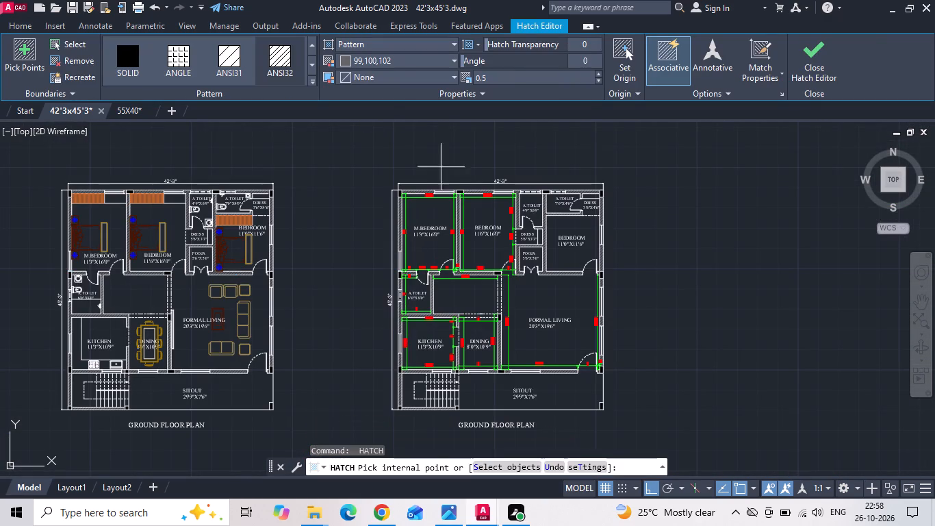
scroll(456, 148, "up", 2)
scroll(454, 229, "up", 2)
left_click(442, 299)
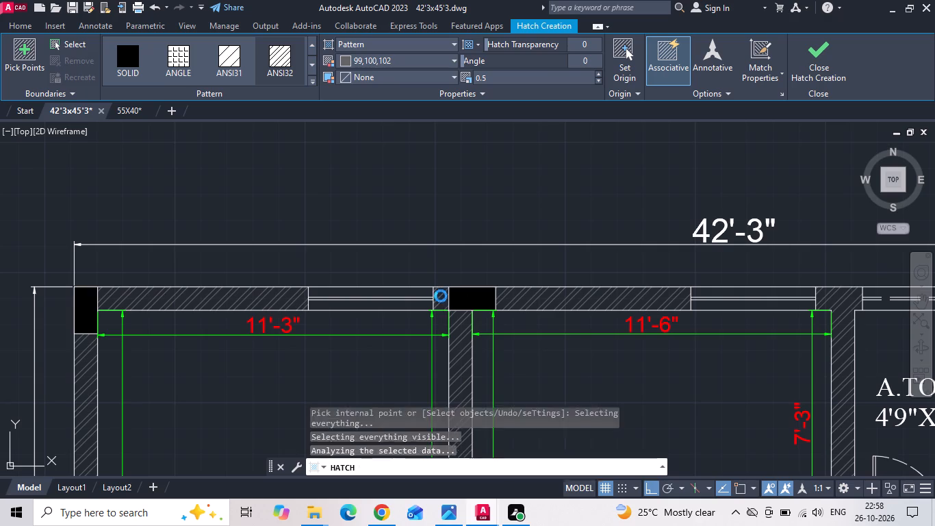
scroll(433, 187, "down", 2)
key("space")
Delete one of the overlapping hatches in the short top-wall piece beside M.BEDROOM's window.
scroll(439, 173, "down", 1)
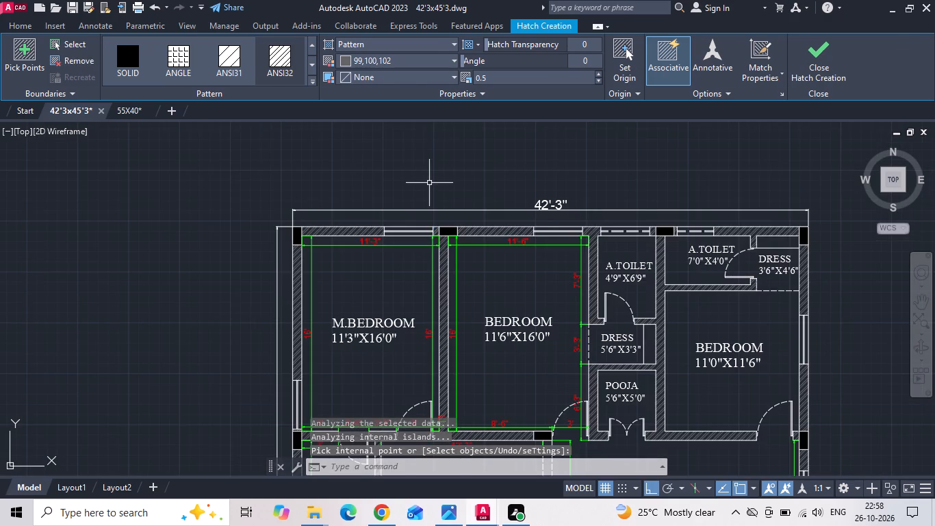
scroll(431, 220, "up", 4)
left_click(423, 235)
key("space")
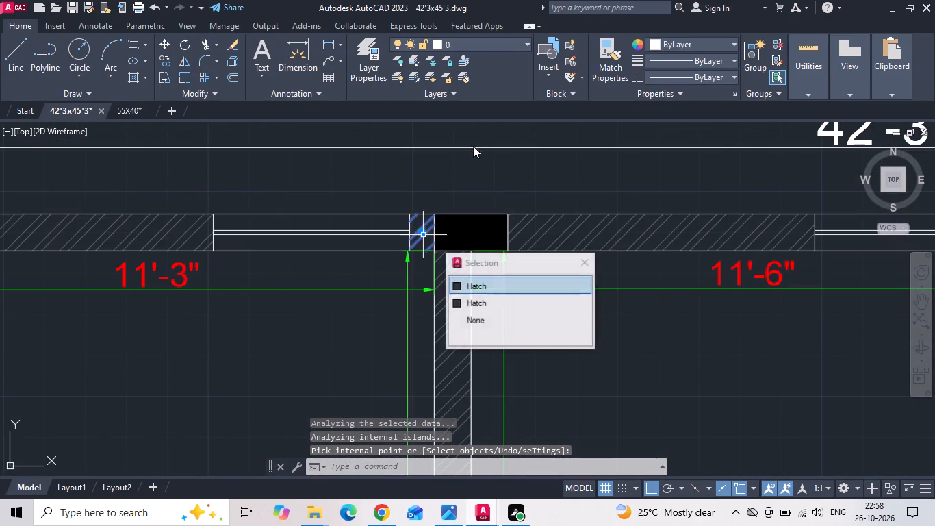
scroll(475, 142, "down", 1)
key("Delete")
Add a horizontal linear dimension on FORMAL LIVING's side of the 11'6"X16'0" BEDROOM door opening, from the column to the POOJA wall.
scroll(475, 142, "down", 2)
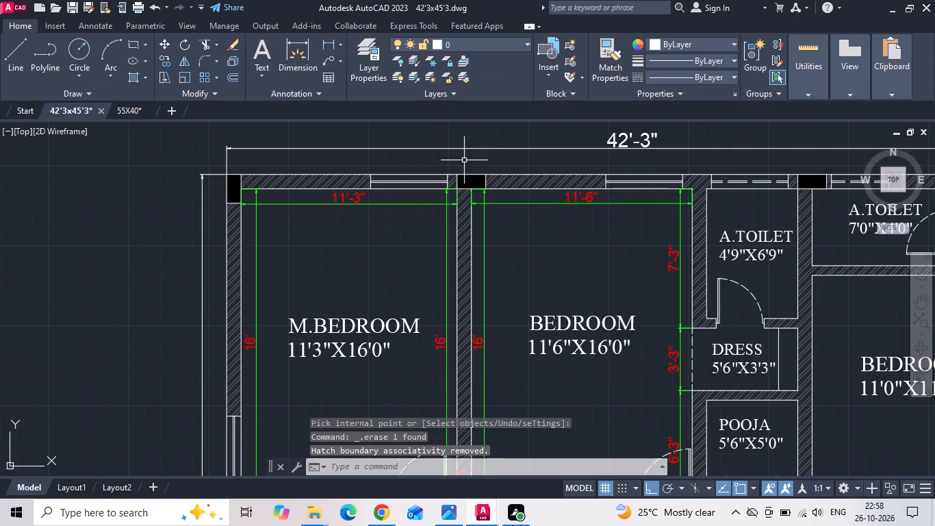
scroll(478, 183, "down", 2)
middle_click_drag(400, 329, 408, 297)
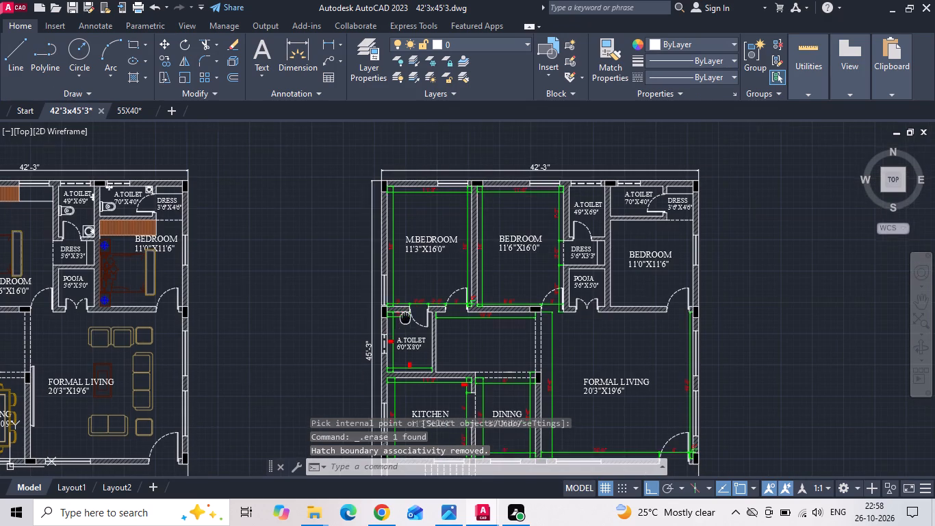
middle_click_drag(408, 297, 413, 259)
type("dli")
key("space")
scroll(728, 296, "up", 2)
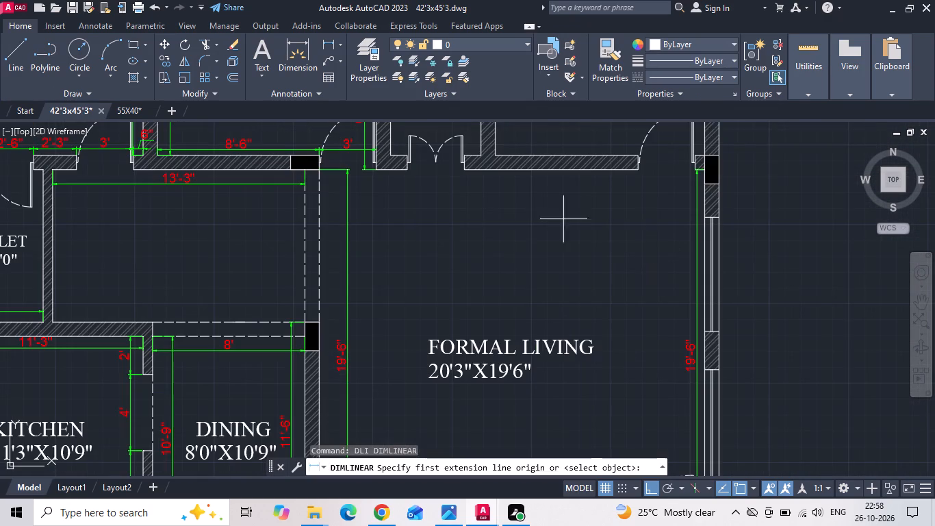
scroll(394, 182, "up", 1)
middle_click_drag(394, 182, 378, 253)
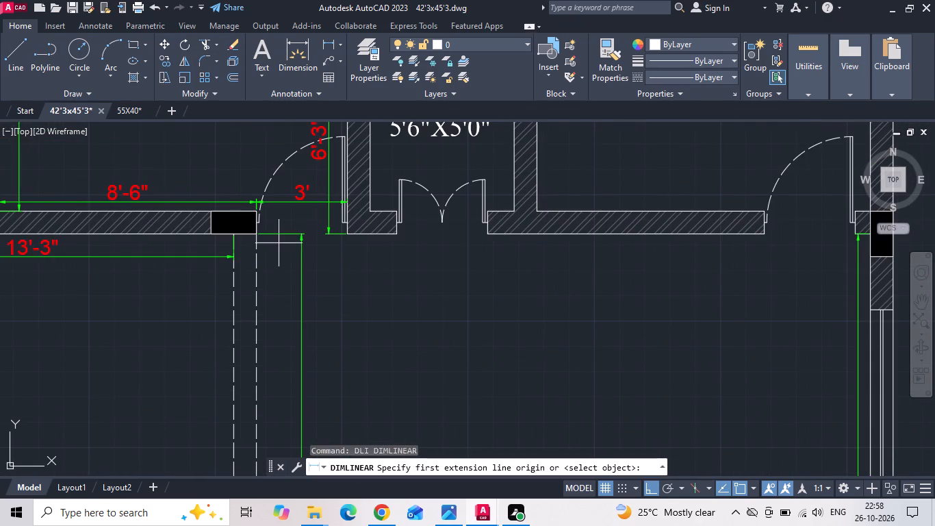
left_click(260, 236)
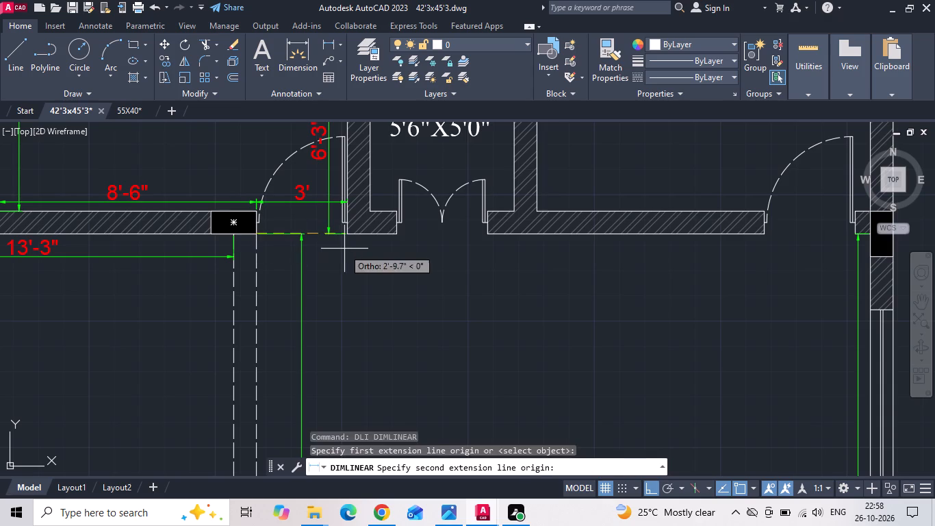
left_click(346, 239)
left_click(345, 255)
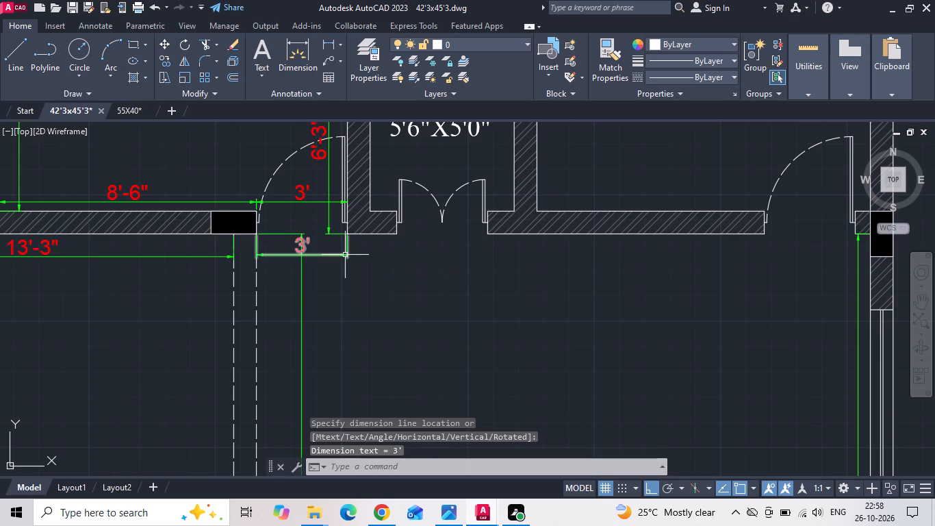
Continue the dimension chain below FORMAL LIVING's top wall across the POOJA door, the wall segments and the bedroom door to the outer column.
type("dimcnt")
key("space")
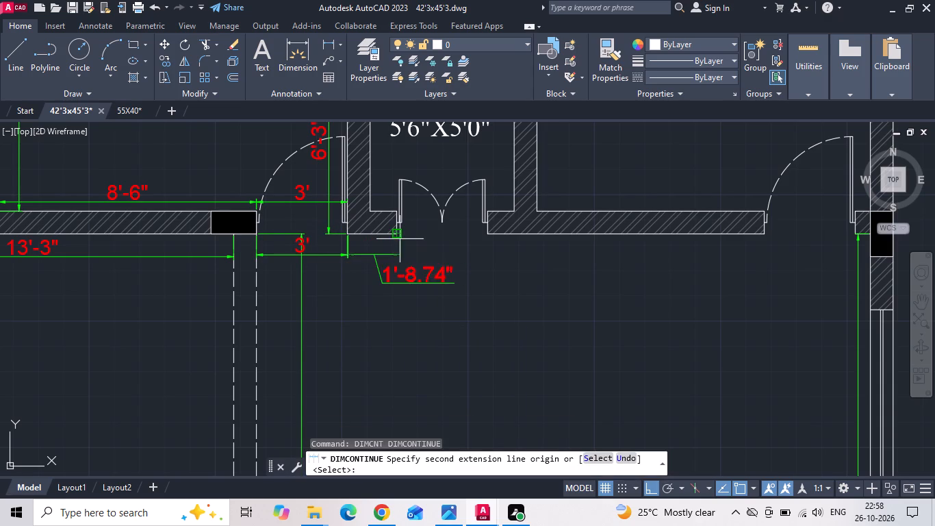
left_click(396, 235)
scroll(482, 236, "up", 2)
left_click(494, 229)
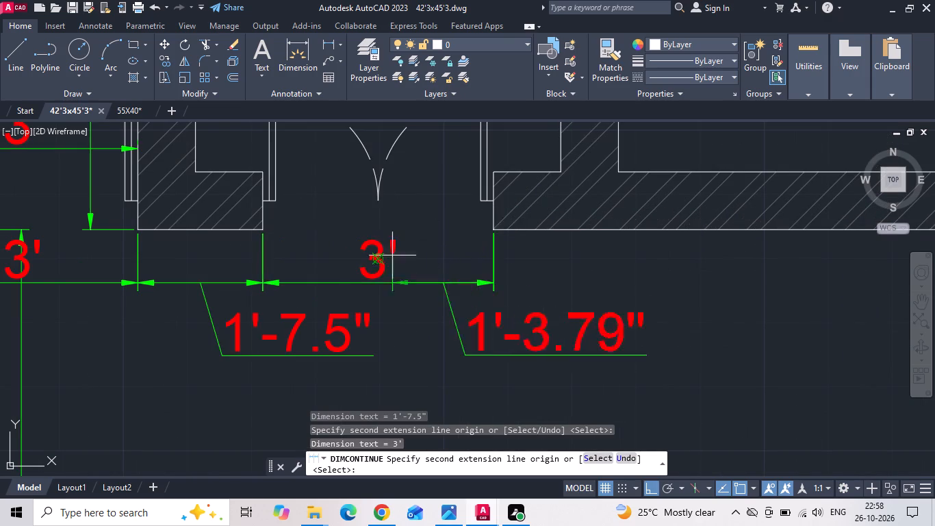
scroll(363, 271, "down", 2)
left_click(684, 258)
scroll(762, 262, "up", 2)
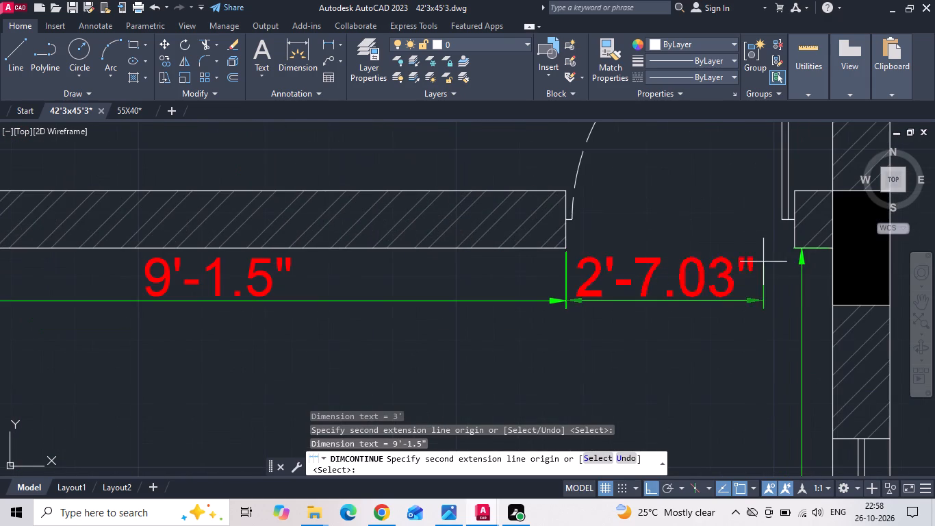
left_click(794, 245)
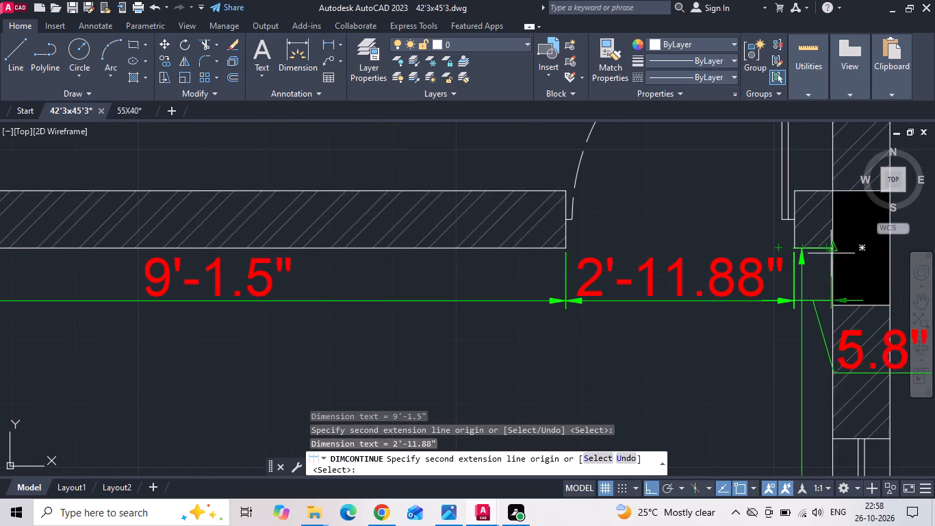
key("ctrl+z")
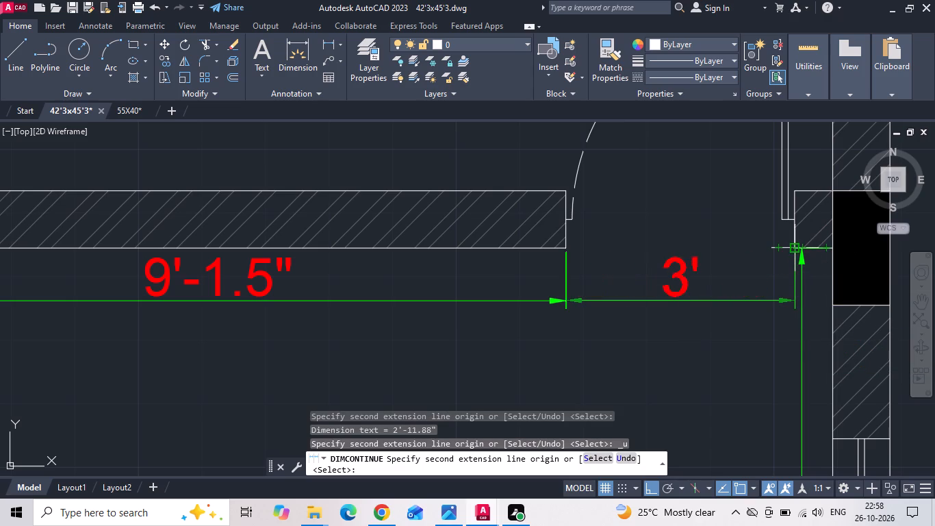
left_click(795, 247)
left_click(835, 249)
key("Escape")
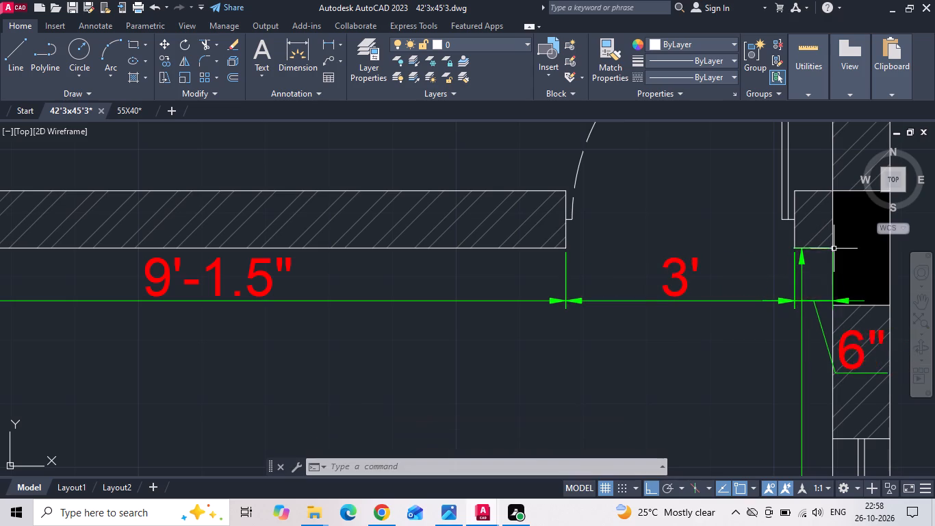
Add a vertical linear dimension inside POOJA along the wall facing the 11'6"X16'0" BEDROOM, from the top wall to the bottom wall.
scroll(643, 336, "down", 2)
scroll(509, 335, "down", 1)
type("dli")
key("space")
scroll(357, 273, "up", 1)
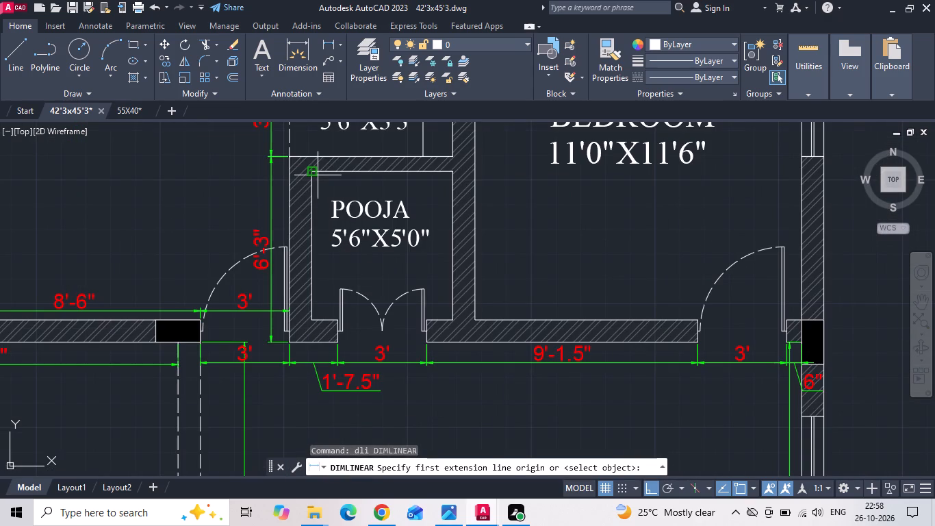
left_click(318, 175)
left_click(316, 323)
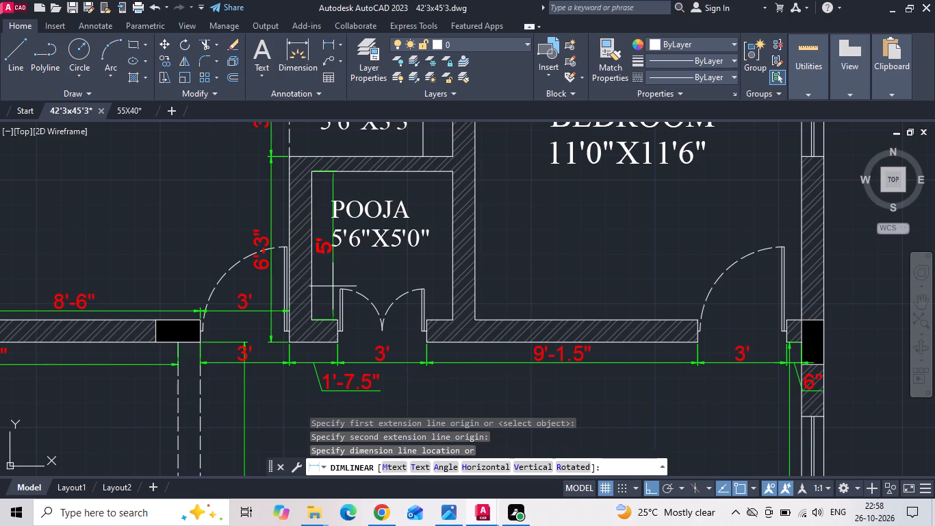
left_click(333, 286)
Add a horizontal linear dimension just below POOJA's top wall, spanning between its two side walls.
key("space")
left_click_drag(313, 175, 323, 175)
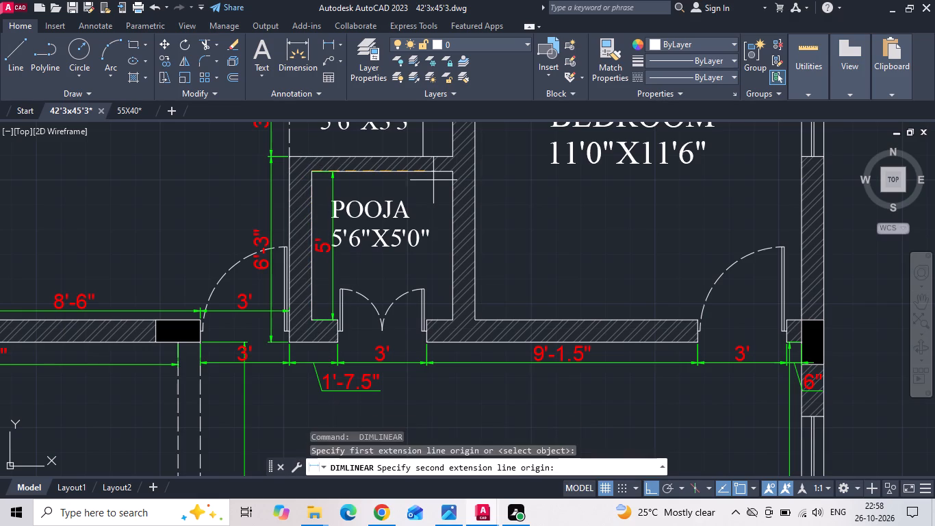
left_click(453, 174)
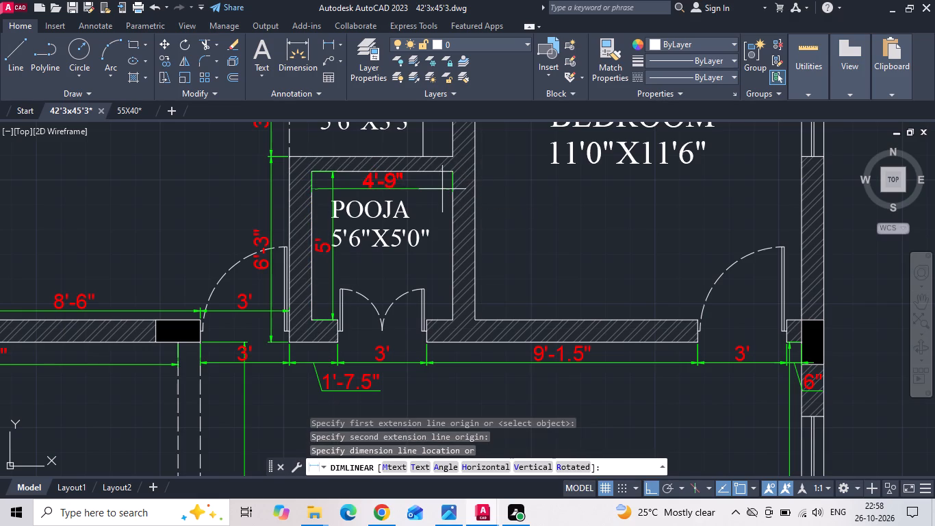
left_click(441, 195)
Add a vertical linear dimension inside the 11'0"X11'6" BEDROOM along its POOJA-side wall, from the bottom wall to the top wall.
key("space")
left_click_drag(476, 323, 481, 312)
middle_click_drag(486, 208, 470, 273)
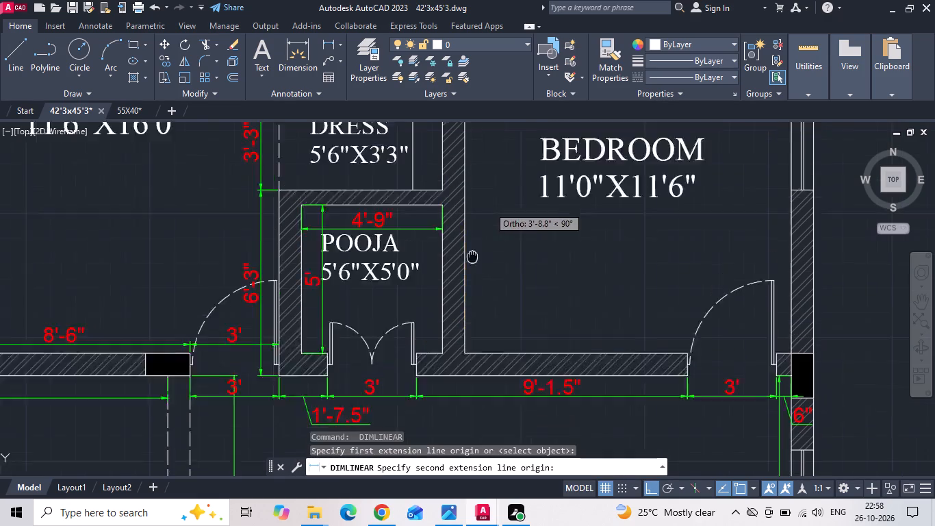
middle_click_drag(470, 273, 452, 360)
left_click(443, 125)
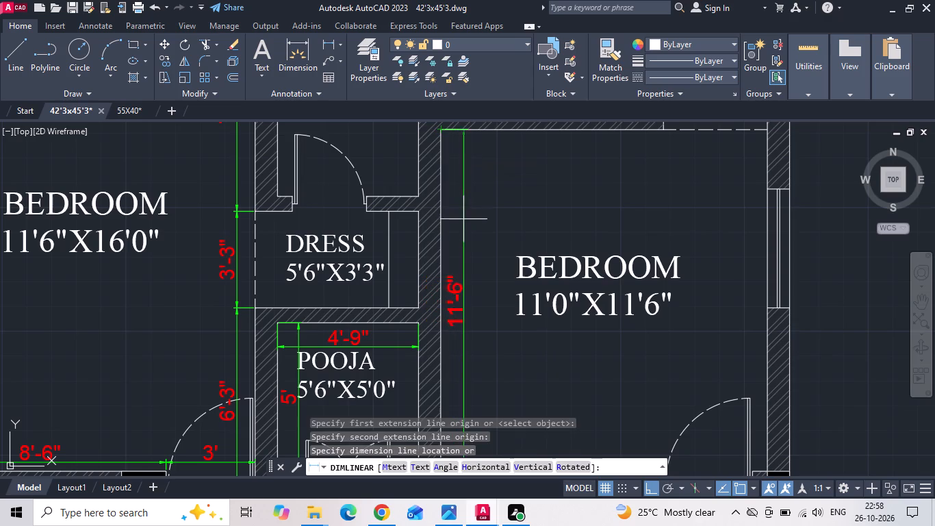
left_click(466, 228)
Add a chain of horizontal dimensions above the 11'0"X11'6" BEDROOM's bottom wall, covering the wall segment, the door opening and the stub to the outer wall.
key("space")
scroll(481, 177, "down", 1)
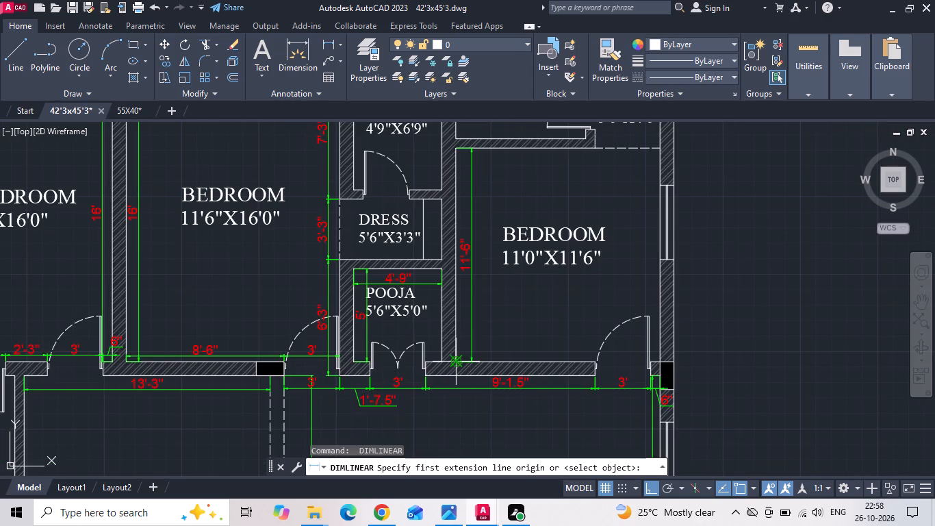
left_click(454, 365)
scroll(601, 362, "up", 2)
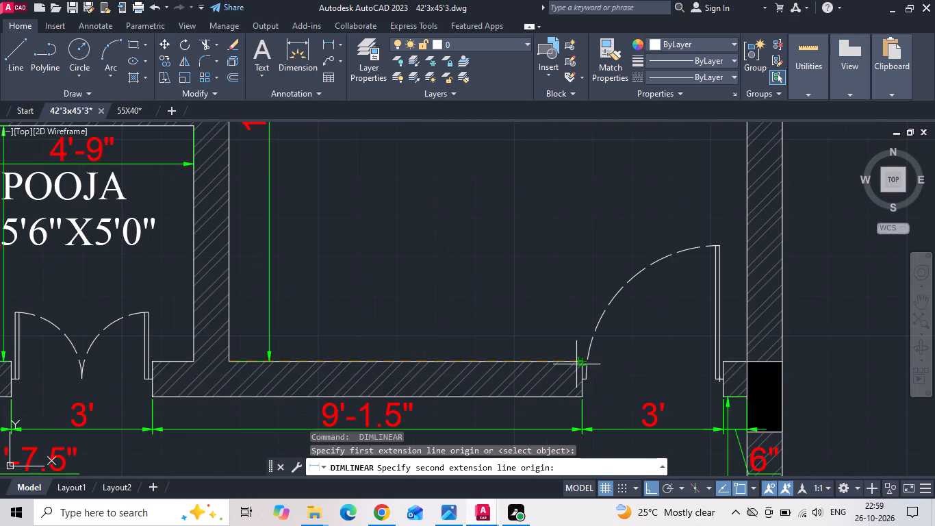
left_click(582, 359)
left_click(587, 329)
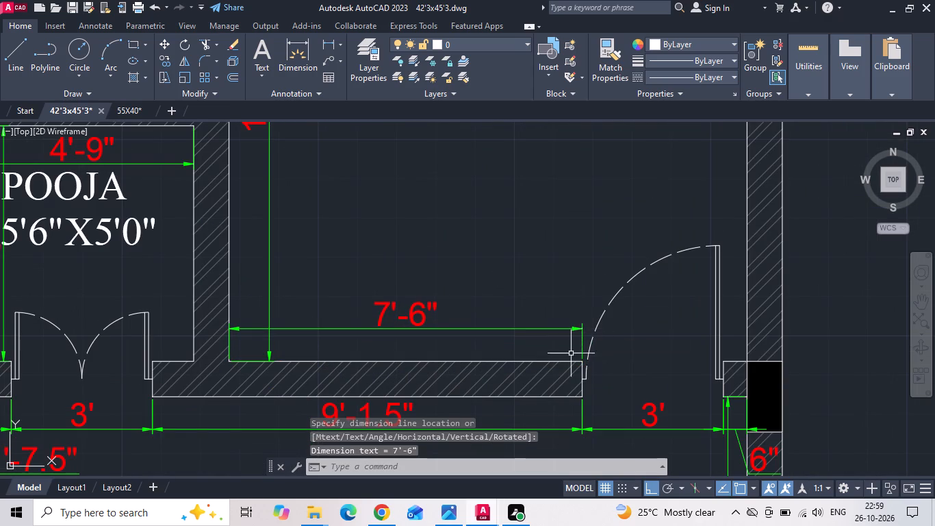
scroll(571, 368, "down", 2)
type("dimcnt")
key("space")
scroll(624, 364, "up", 2)
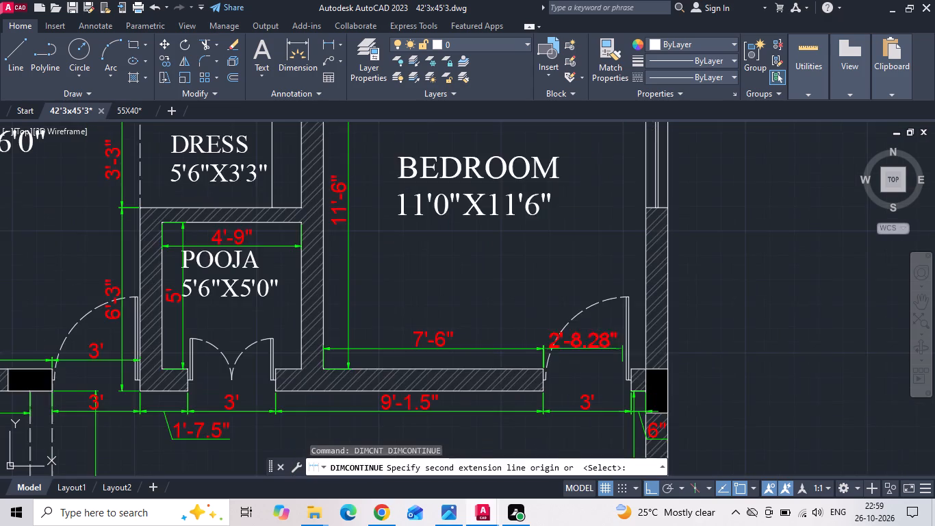
scroll(658, 361, "up", 2)
left_click(586, 380)
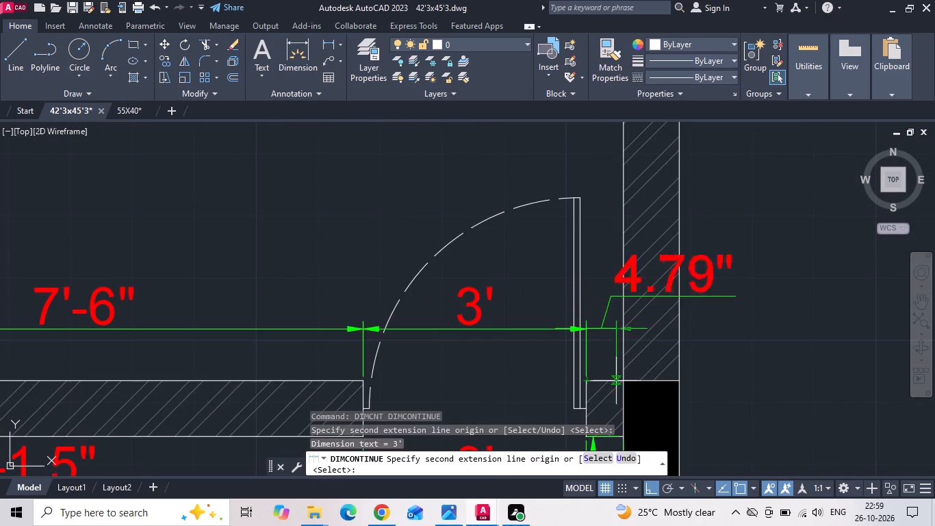
left_click(622, 381)
key("Escape")
Add a horizontal linear dimension below the top wall of the 4'9"X6'9" A.TOILET, spanning between its side walls.
scroll(593, 391, "down", 4)
scroll(554, 221, "up", 2)
left_click(335, 45)
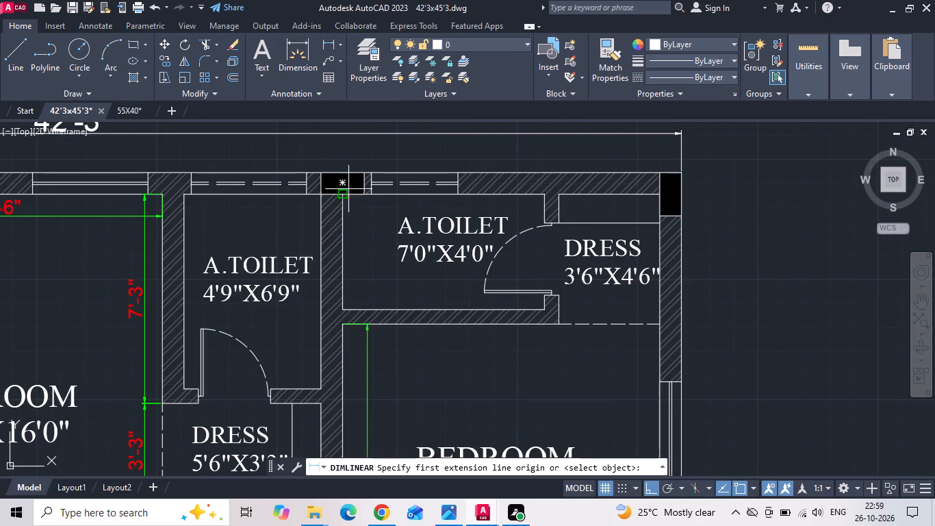
middle_click_drag(351, 197, 539, 236)
scroll(353, 242, "up", 2)
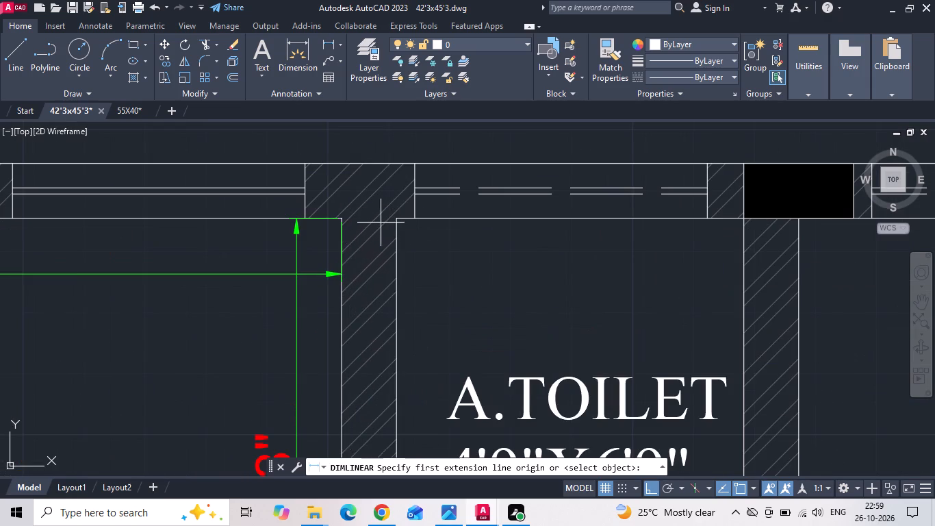
left_click(391, 220)
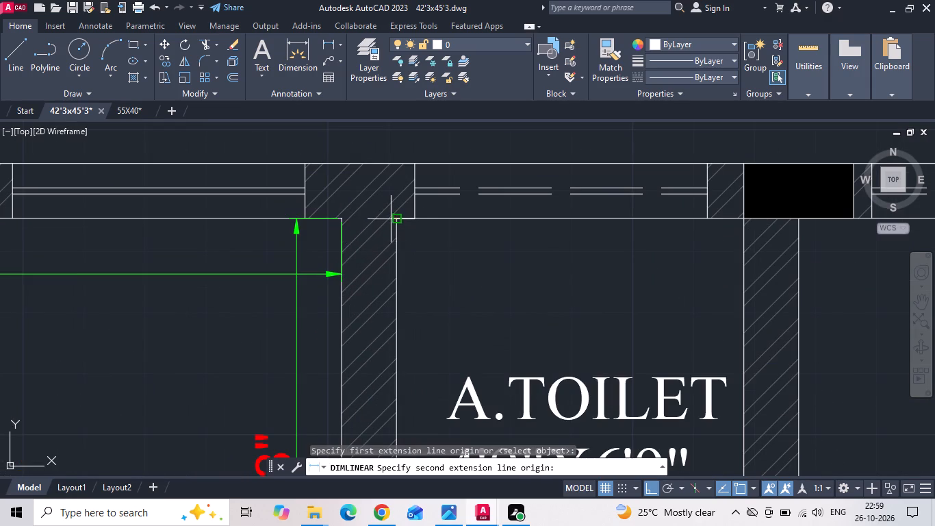
left_click_drag(743, 218, 728, 230)
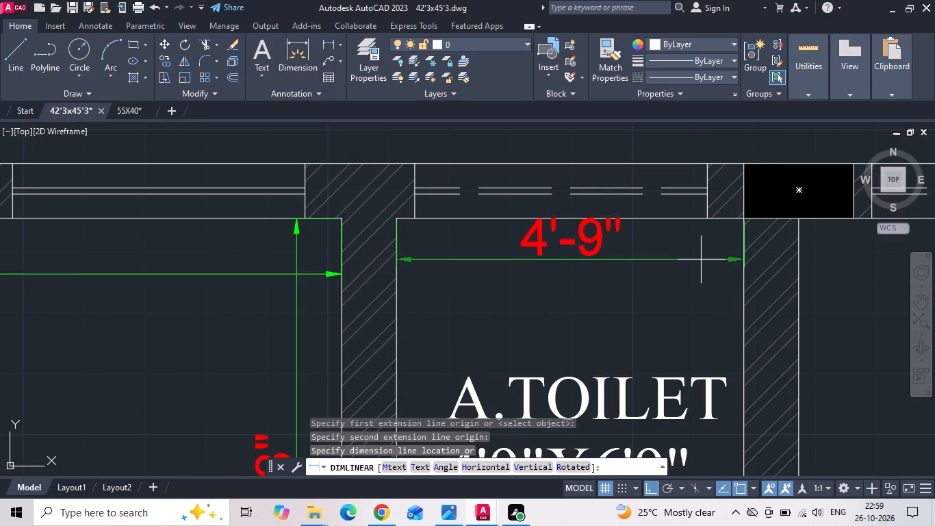
left_click(696, 268)
Add a vertical linear dimension inside the 4'9"X6'9" A.TOILET along its 11'6"X16'0" BEDROOM-side wall, from top wall to bottom wall.
key("space")
left_click(396, 218)
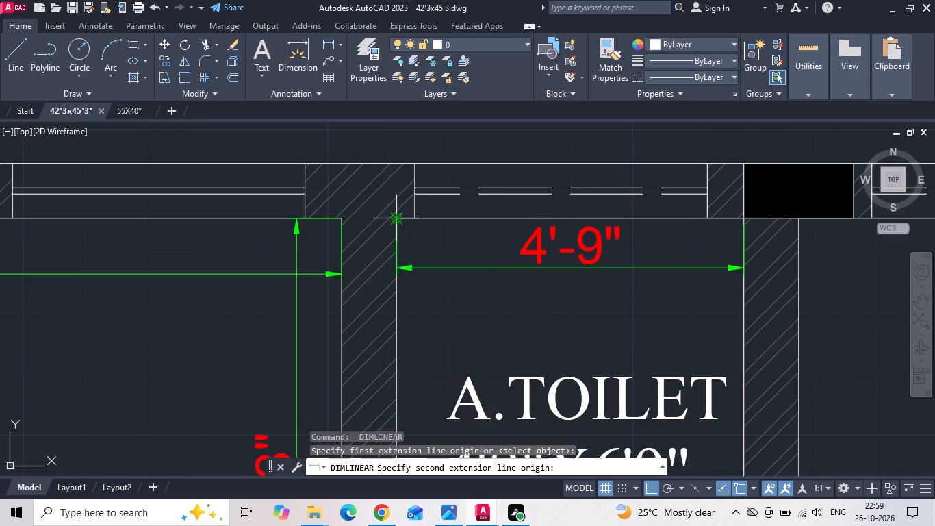
scroll(397, 214, "down", 3)
scroll(396, 338, "up", 2)
left_click(394, 330)
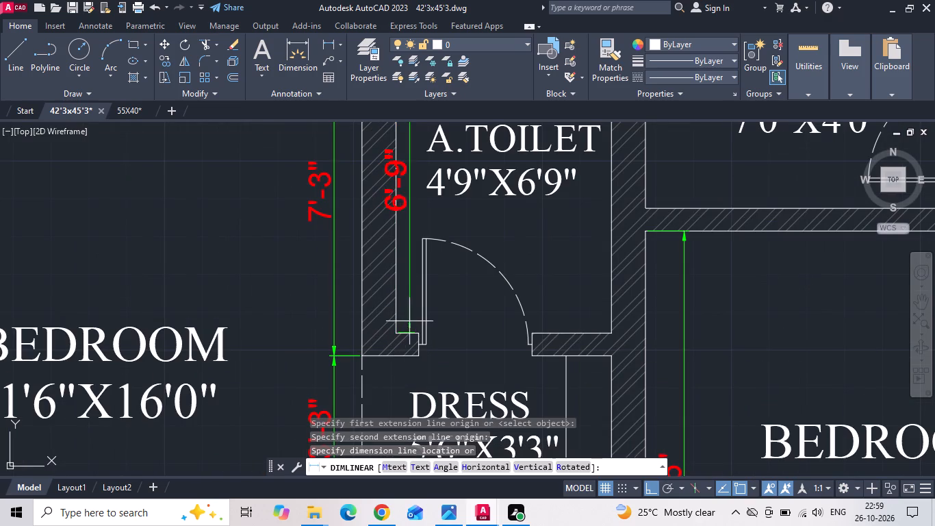
left_click(426, 297)
Add a vertical linear dimension in the 5'6"X3'3" DRESS along its 11'0"X11'6" BEDROOM-side wall, inside the wardrobe strip.
scroll(468, 227, "down", 2)
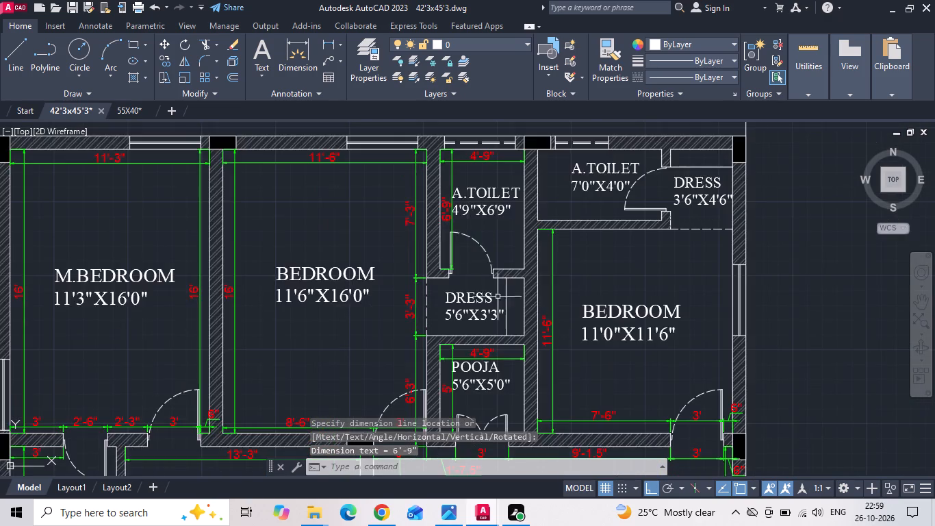
scroll(497, 318, "up", 2)
key("space")
left_click(562, 218)
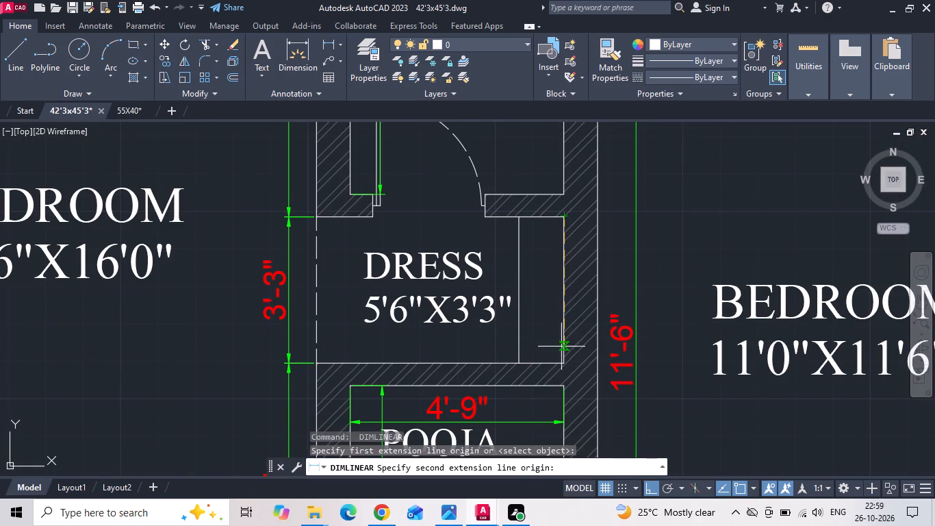
left_click(565, 364)
left_click(546, 331)
Add a horizontal linear dimension just above the 5'6"X3'3" DRESS's bottom wall, from the dashed opening to the opposite wall.
key("space")
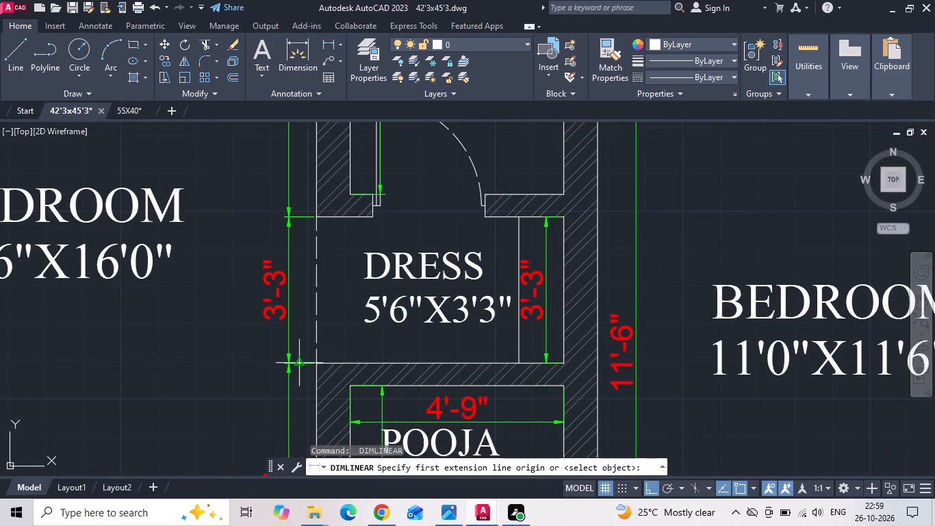
left_click(315, 364)
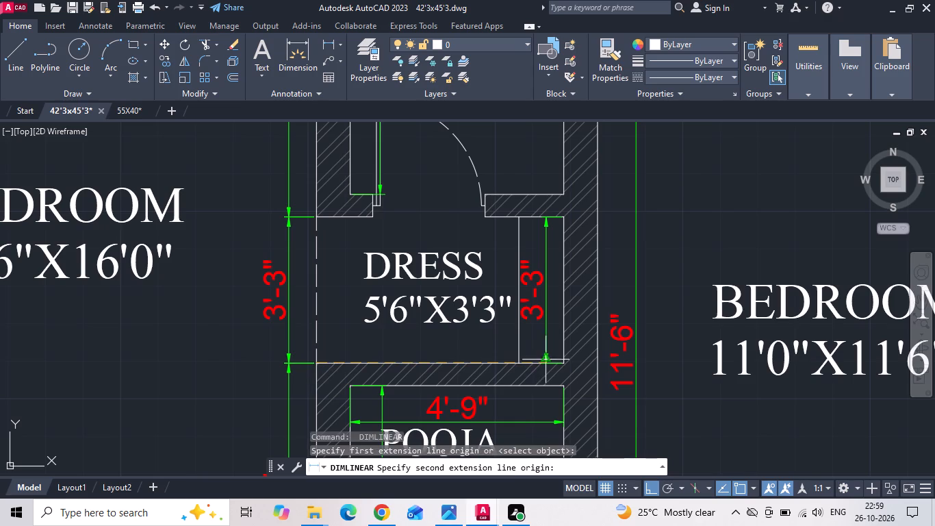
left_click(565, 363)
left_click(561, 348)
Add a vertical linear dimension inside the 7'0"X4'0" A.TOILET along the wall shared with the other toilet, from top wall to bottom wall.
scroll(312, 357, "down", 2)
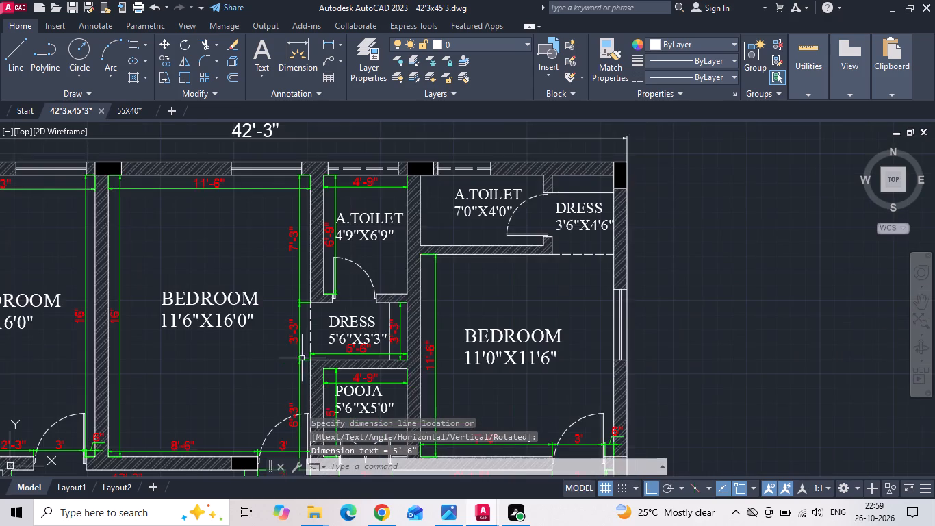
middle_click_drag(425, 262, 375, 316)
scroll(379, 252, "up", 2)
key("space")
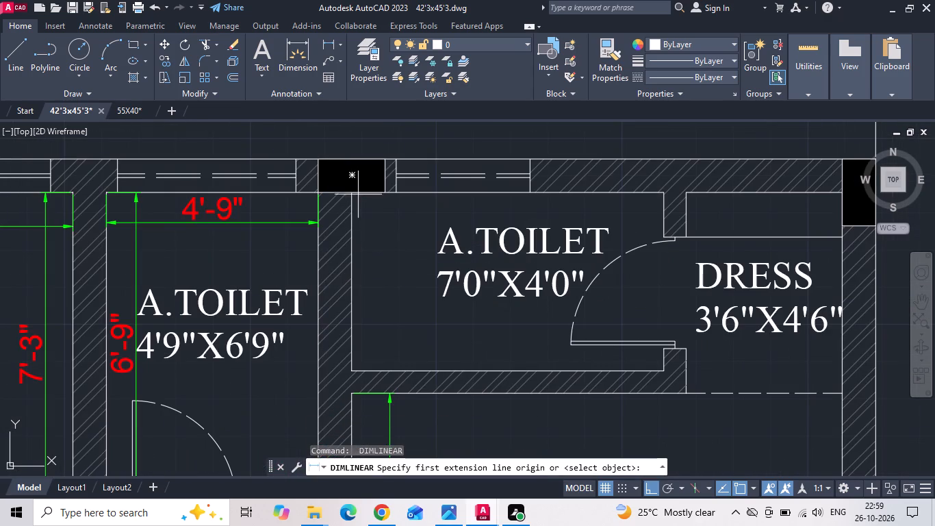
left_click_drag(351, 191, 350, 208)
left_click(349, 371)
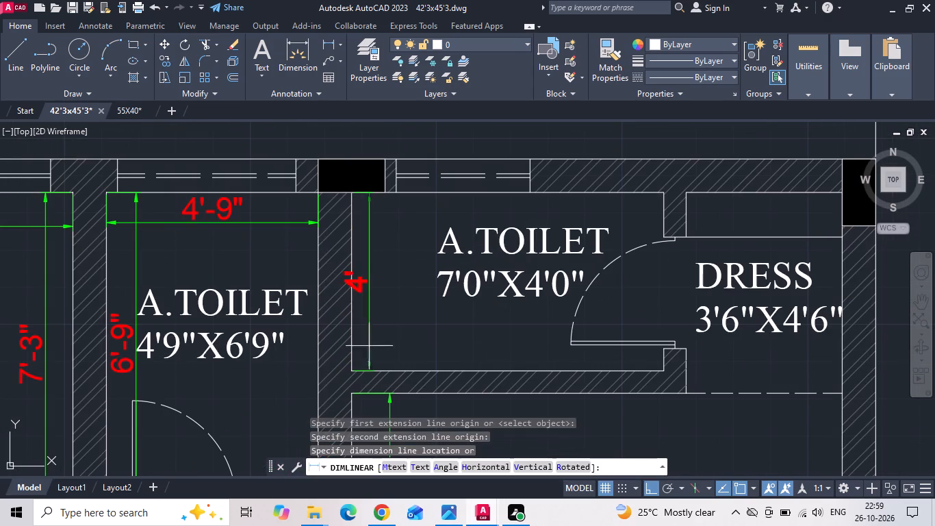
left_click(381, 327)
Add a horizontal linear dimension just below the 7'0"X4'0" A.TOILET's top wall, spanning between its side walls.
key("space")
left_click(348, 194)
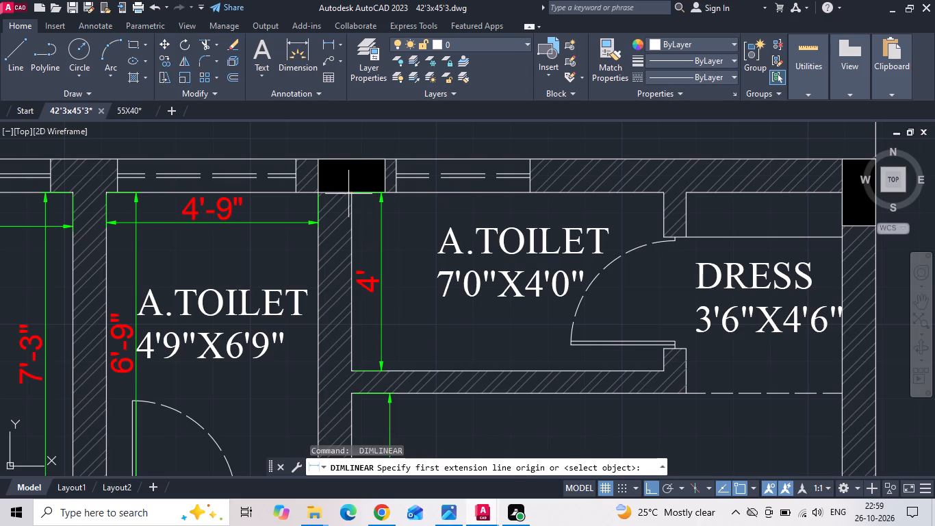
left_click(665, 193)
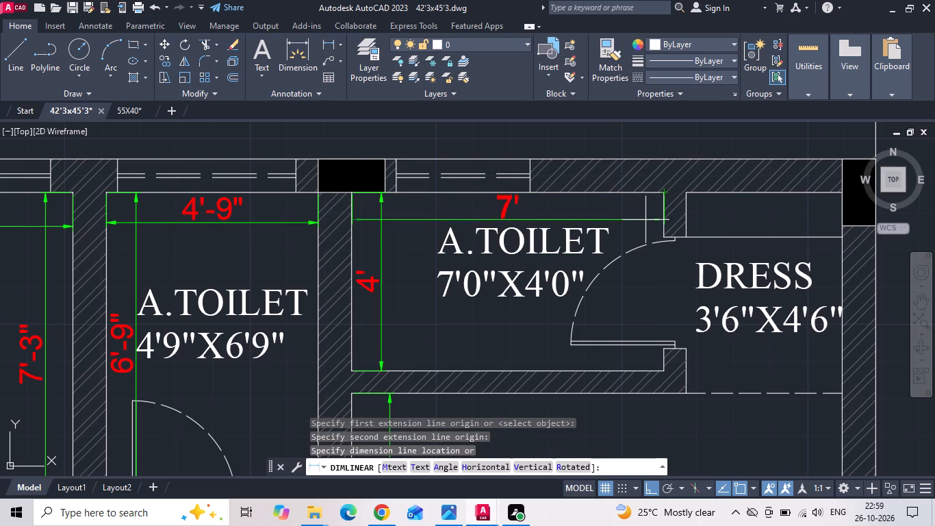
left_click(645, 220)
Add a chain of vertical dimensions along the 7'0"X4'0" A.TOILET's DRESS-side wall, covering the upper wall stub, the door opening and the lower stub.
key("space")
left_click_drag(661, 196, 659, 203)
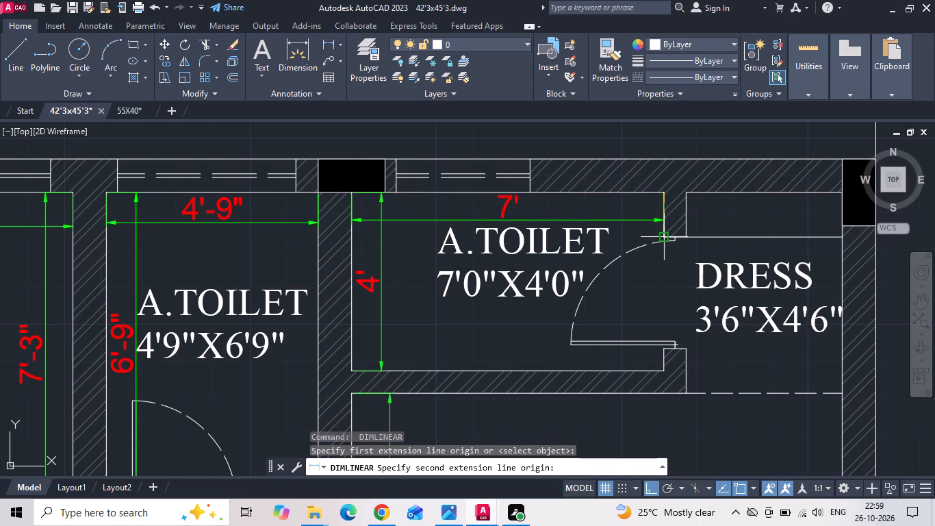
left_click(667, 238)
left_click(647, 243)
type("dimcnt")
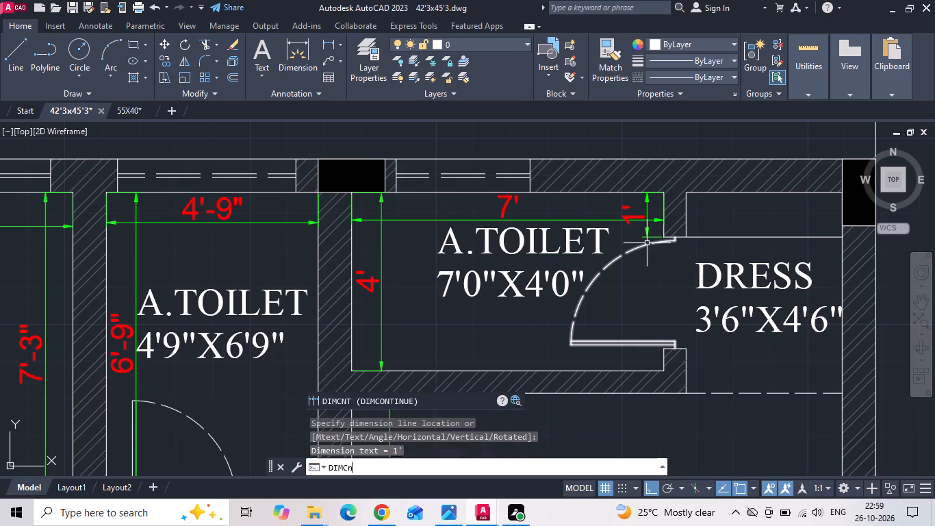
key("space")
scroll(666, 367, "up", 1)
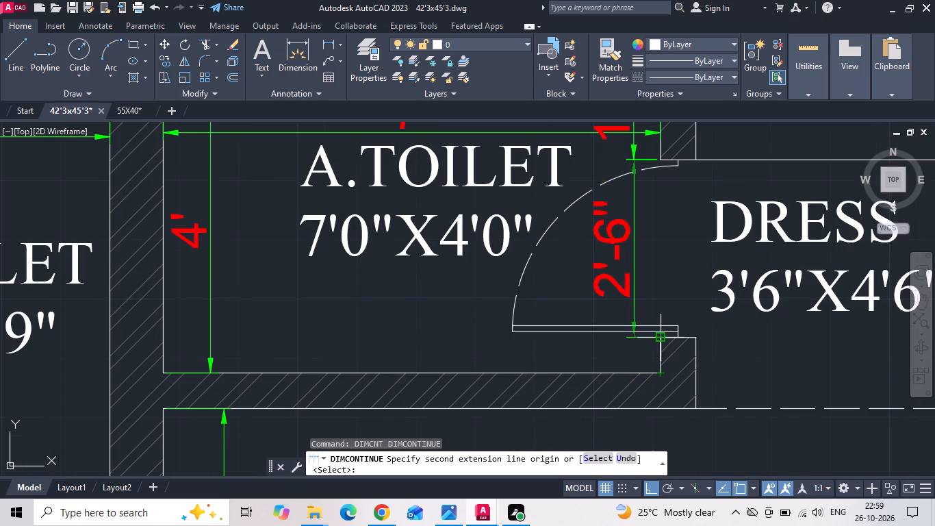
left_click(658, 338)
left_click(661, 376)
key("Escape")
scroll(429, 287, "down", 1)
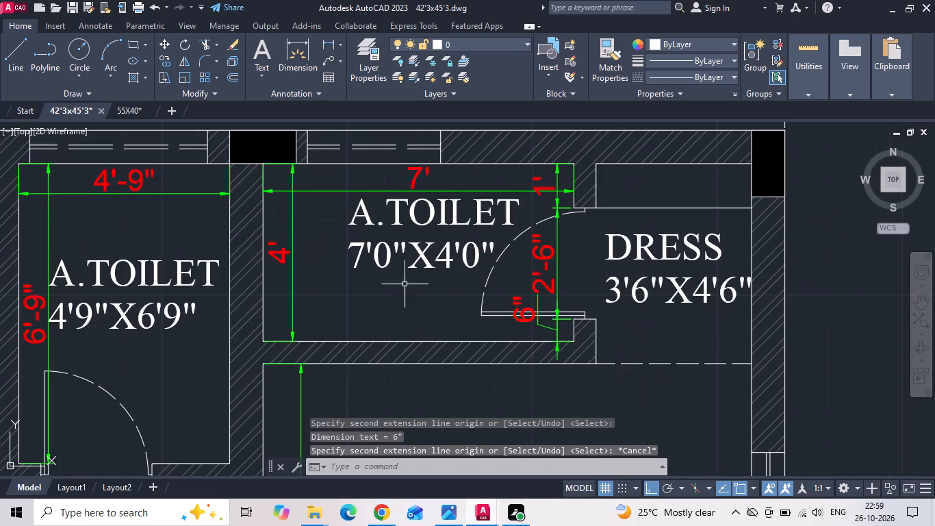
key("space")
key("Escape")
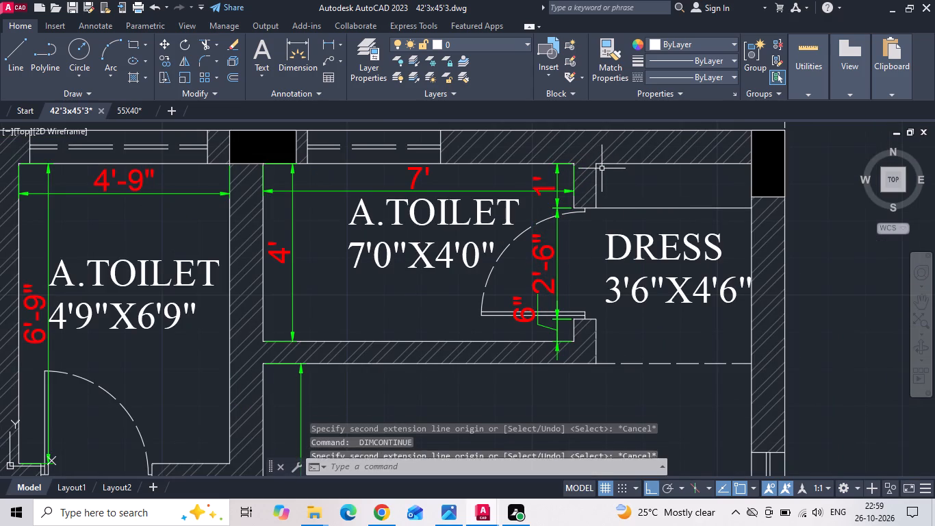
Add a horizontal linear dimension below the 3'6"X4'6" DRESS's top wall, from the toilet-side wall to the outer wall.
type("dli")
key("space")
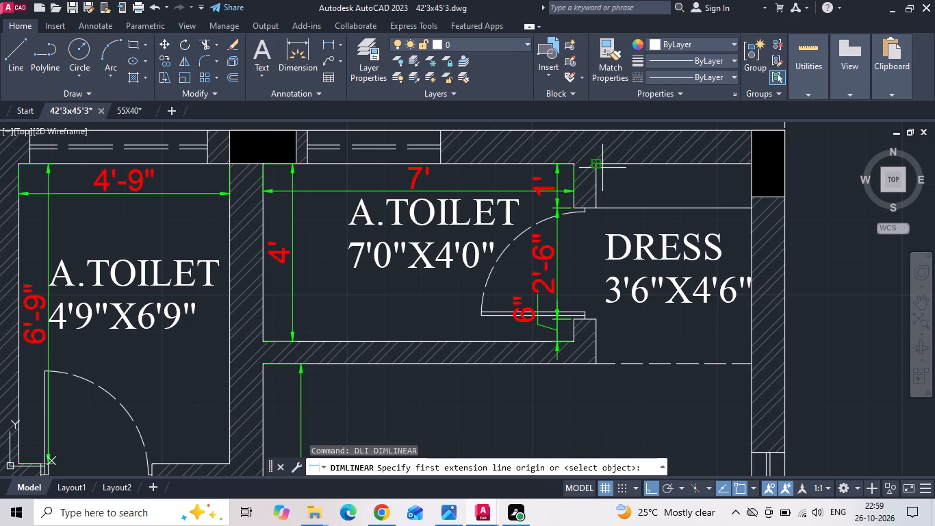
left_click(600, 164)
left_click(753, 162)
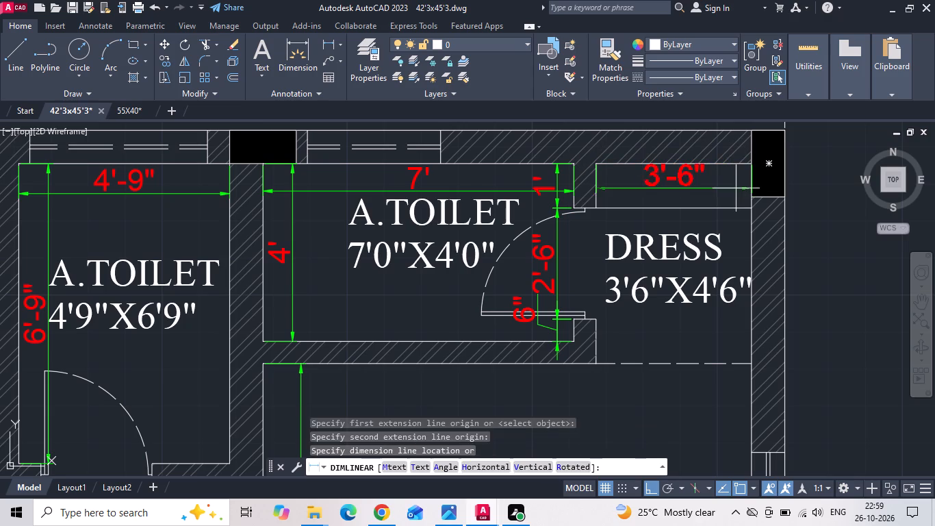
left_click(733, 192)
Add a vertical linear dimension inside the 3'6"X4'6" DRESS along the outer wall, from the top wall to the dashed opening line.
key("space")
left_click(750, 163)
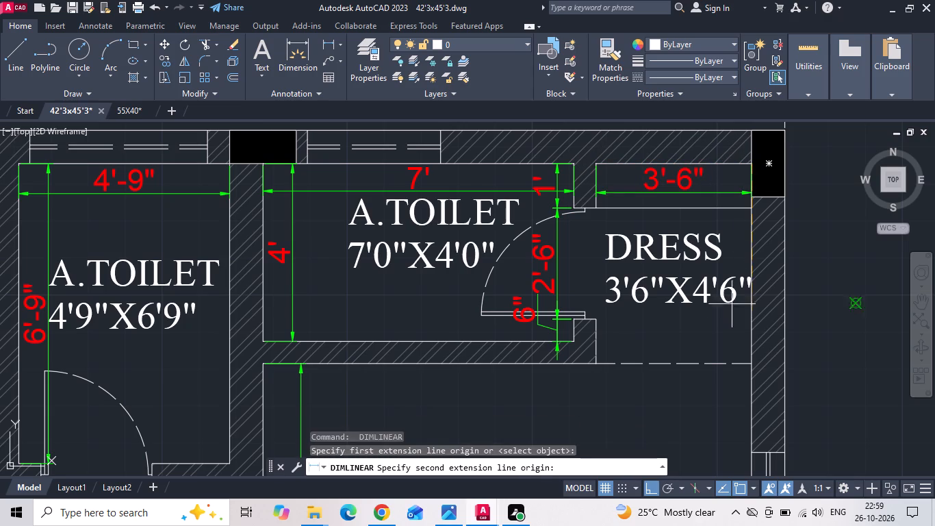
left_click(754, 365)
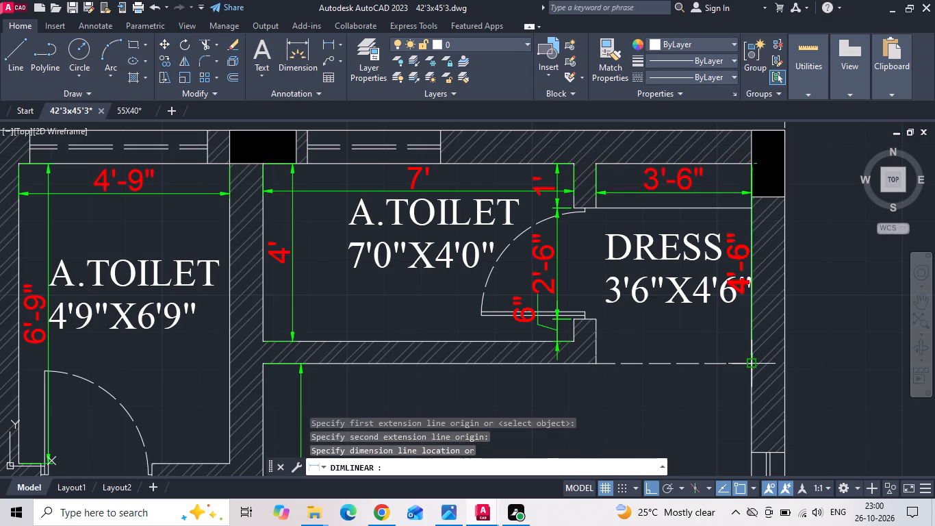
left_click(740, 338)
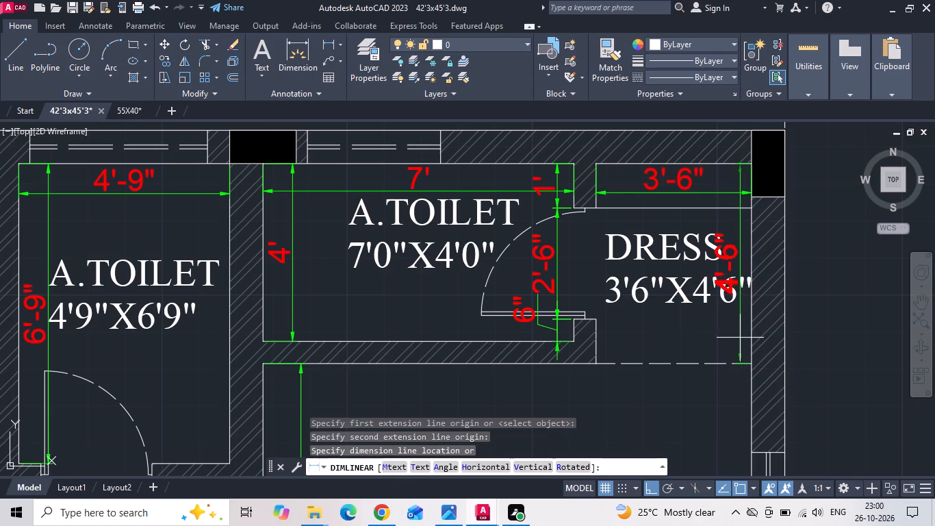
Add a vertical linear dimension inside the 11'0"X11'6" BEDROOM along the outer window wall, from the dashed DRESS line to the bottom wall.
scroll(667, 243, "down", 3)
scroll(677, 309, "up", 2)
key("space")
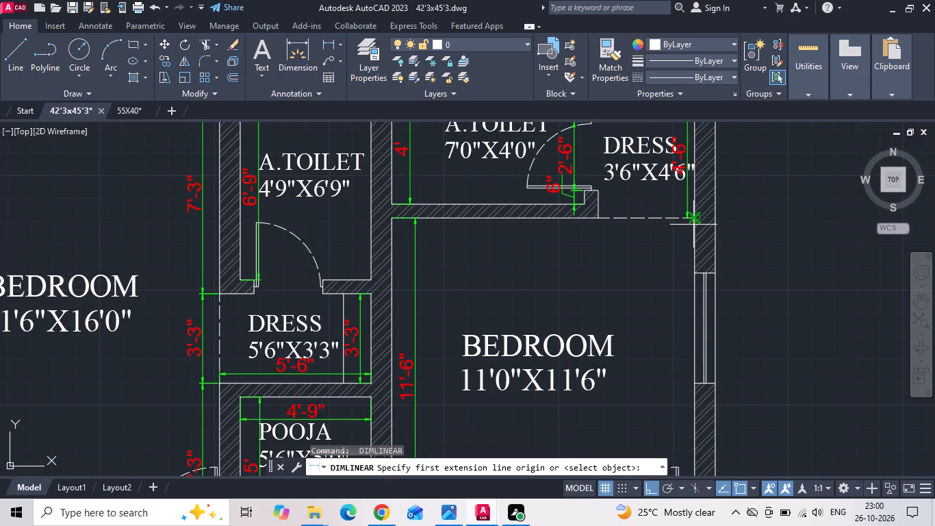
left_click(693, 221)
scroll(693, 219, "down", 1)
scroll(690, 400, "up", 2)
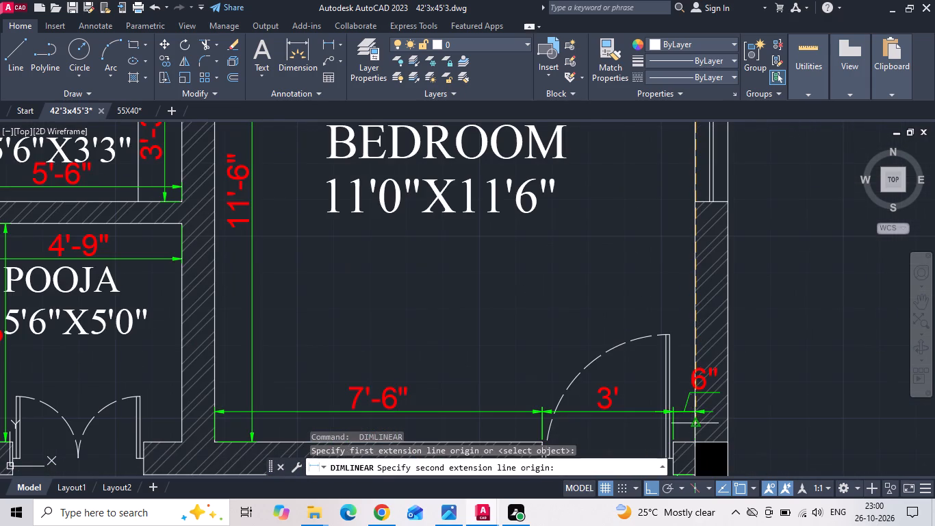
left_click_drag(692, 447, 691, 440)
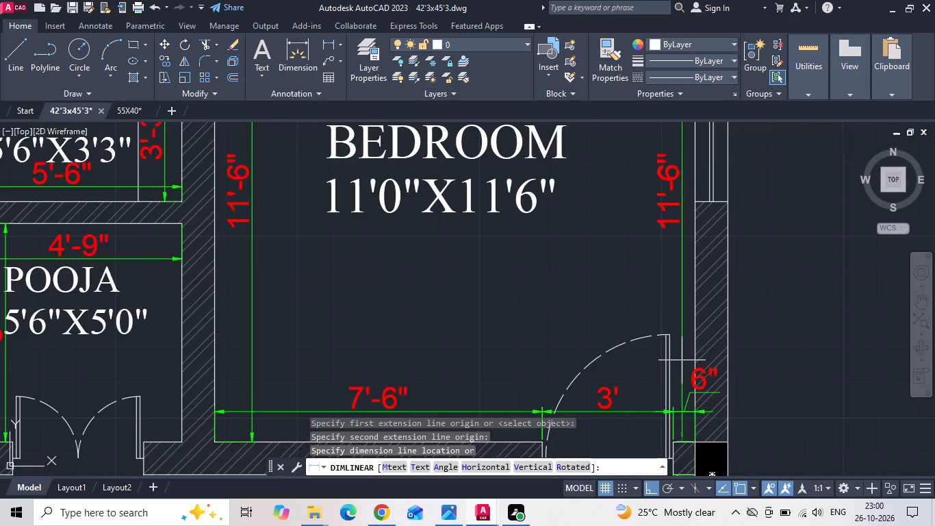
left_click(682, 360)
Save the drawing and bring the whole dimensioned plan copy into view.
key("ctrl+s")
scroll(556, 336, "down", 3)
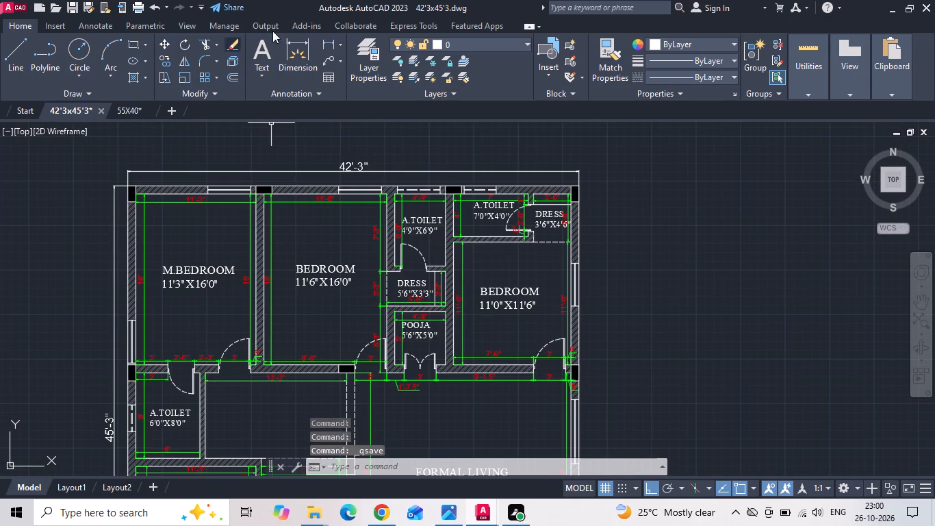
scroll(504, 188, "down", 1)
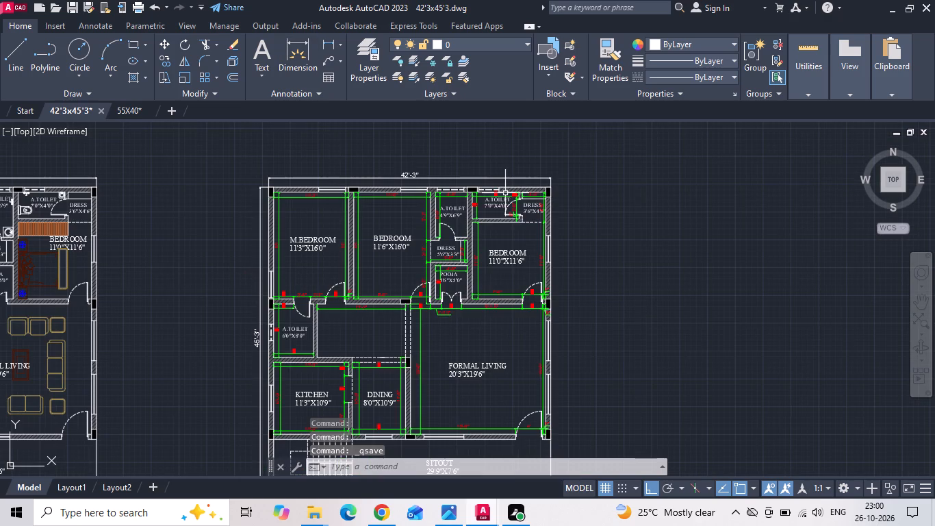
Add a vertical linear dimension in the passage beside the 6'0"X8'0" A.TOILET, along the toilet wall from bottom wall to top wall.
left_click(323, 42)
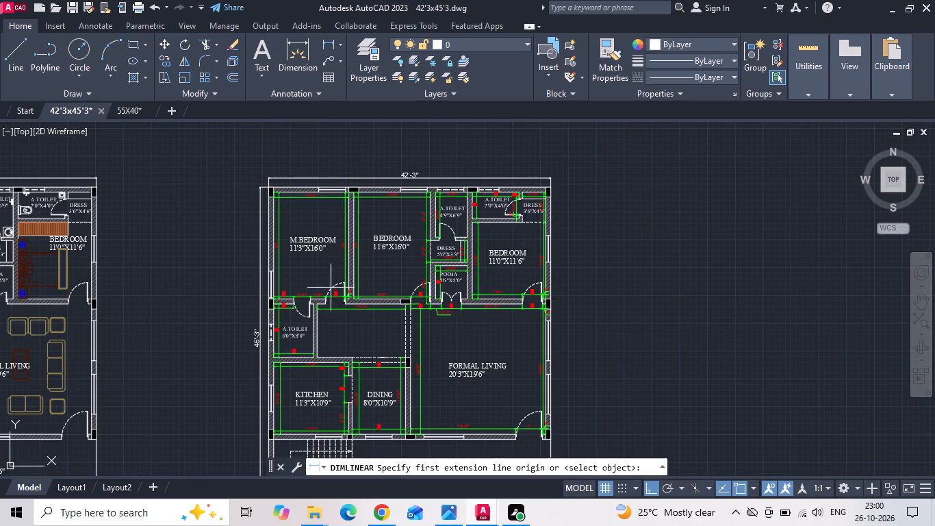
scroll(329, 342, "up", 4)
left_click(294, 386)
scroll(304, 382, "down", 1)
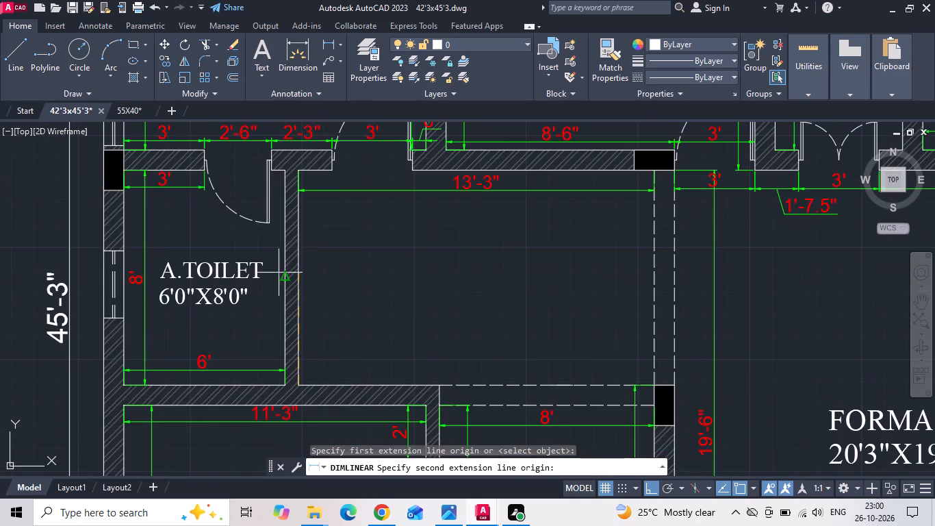
left_click(303, 168)
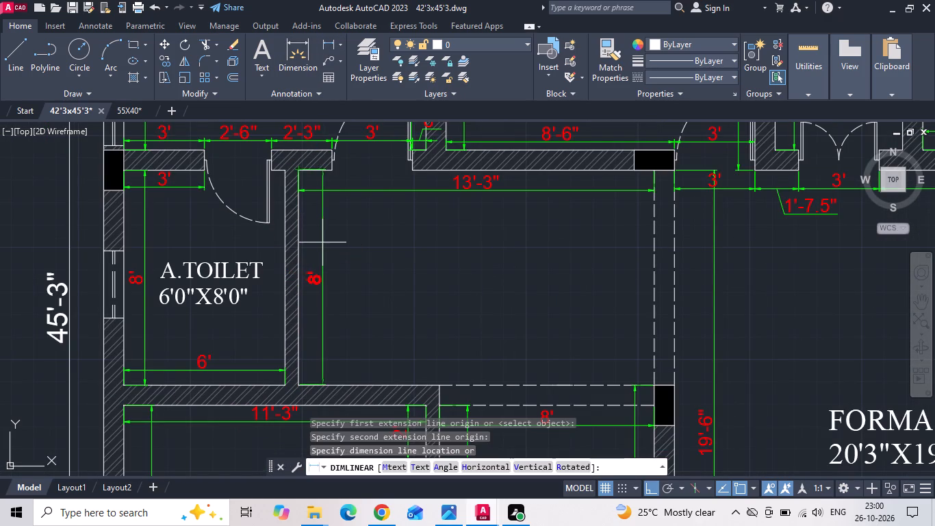
left_click(322, 242)
Add a horizontal linear dimension above the passage's bottom wall, from the A.TOILET wall to the start of the dashed DINING opening.
left_click(335, 43)
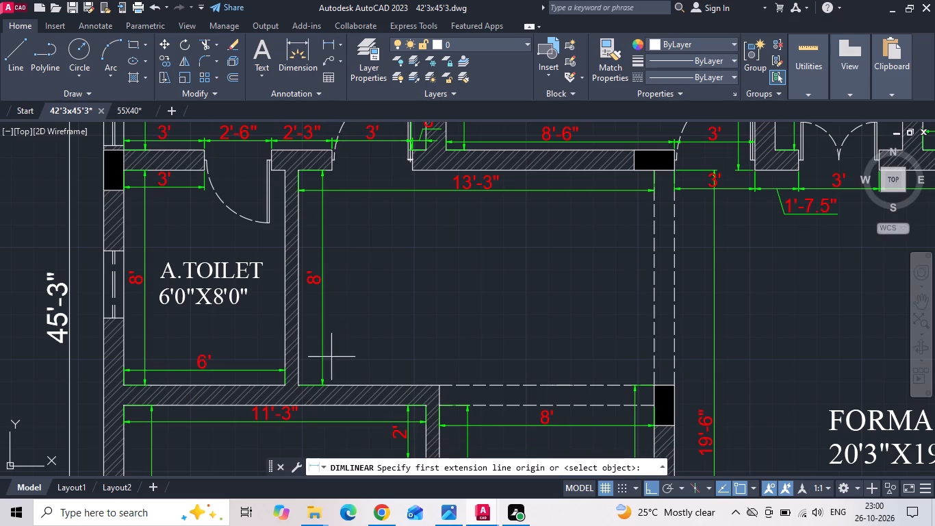
left_click(301, 387)
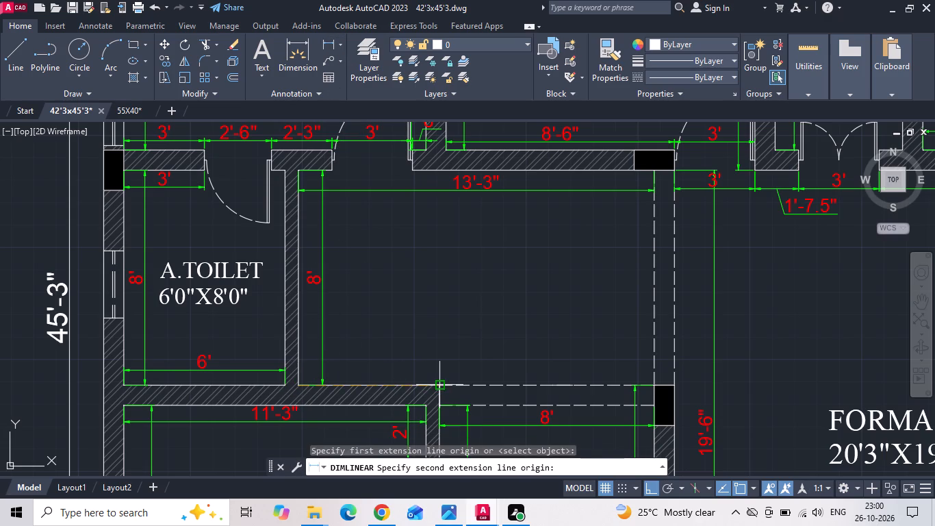
left_click(439, 386)
left_click(441, 369)
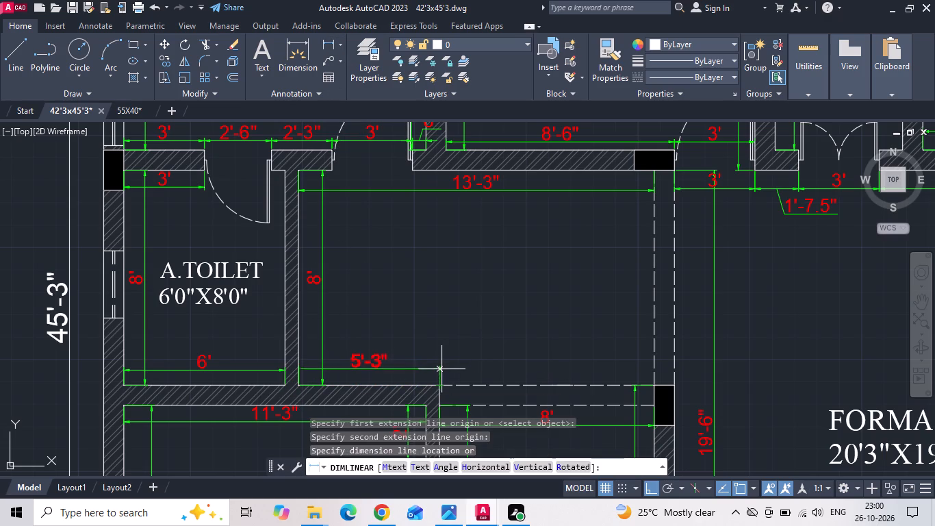
Continue that dimension across the dashed DINING opening to the column's near and far faces, and save the drawing.
type("dimcnt")
key("space")
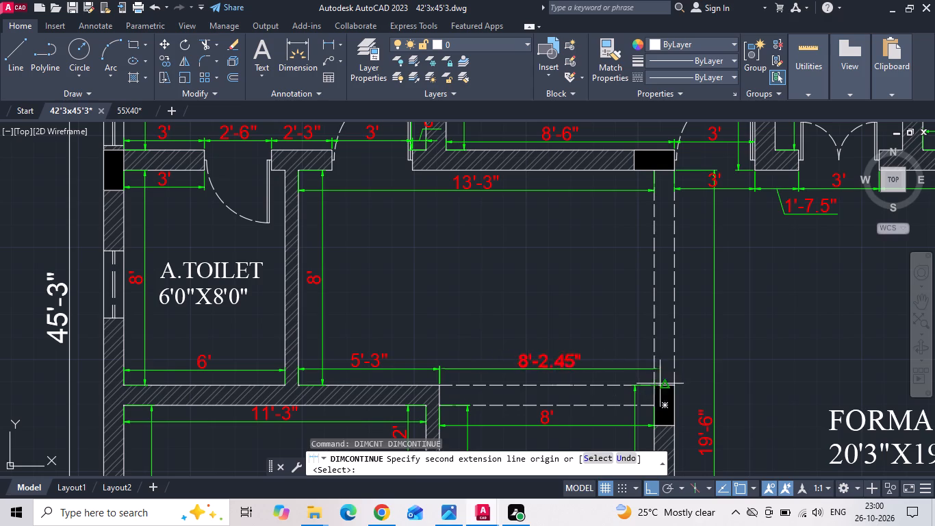
left_click(656, 386)
left_click(674, 384)
key("Escape")
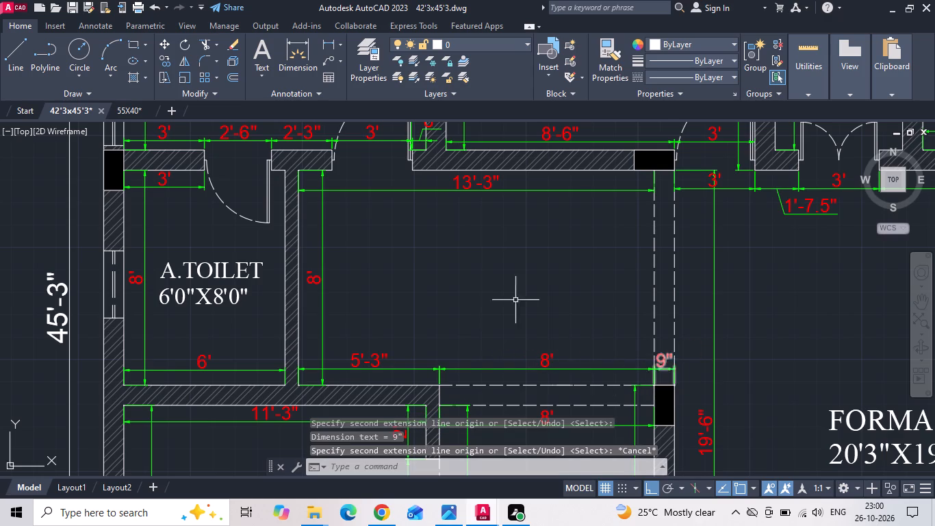
scroll(488, 288, "down", 1)
key("ctrl+s")
Add a vertical linear dimension in the staircase area along the outer wall, from the bottom wall's inner face to the KITCHEN wall.
scroll(485, 266, "down", 2)
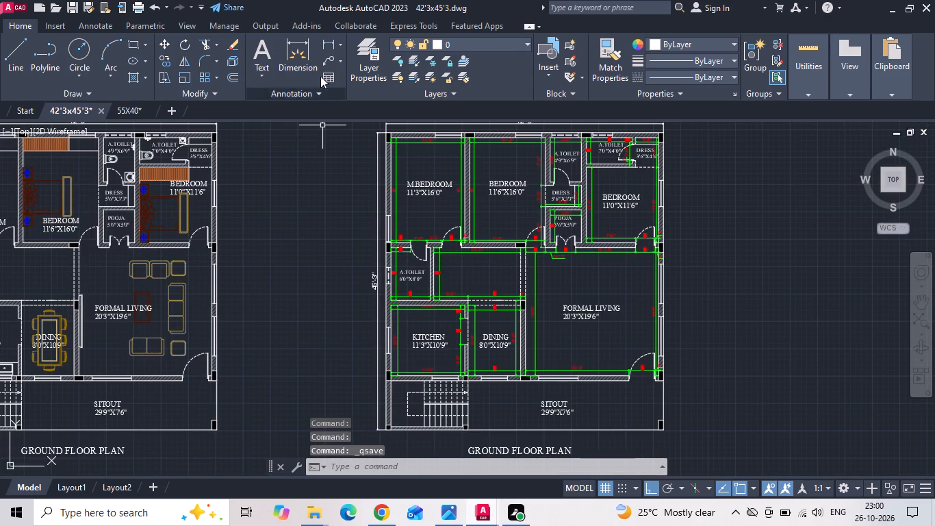
left_click(329, 48)
scroll(406, 423, "up", 3)
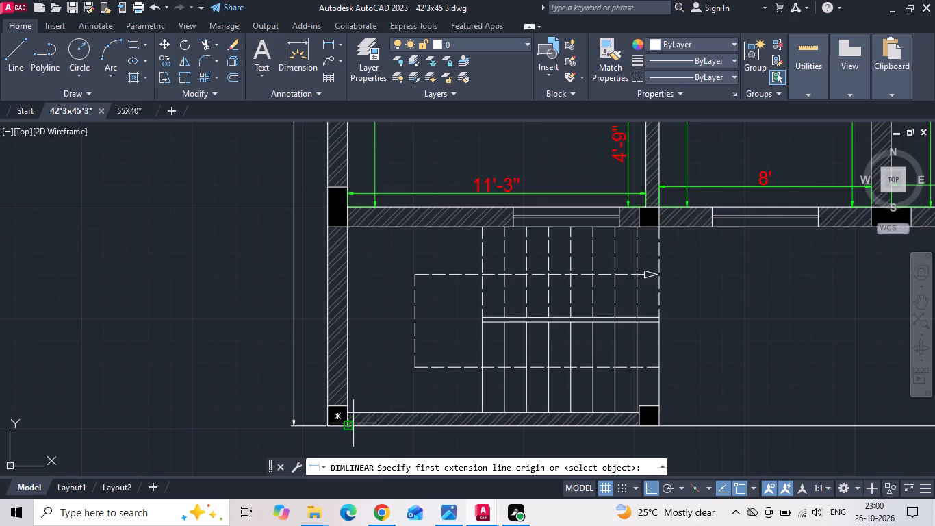
scroll(348, 408, "up", 2)
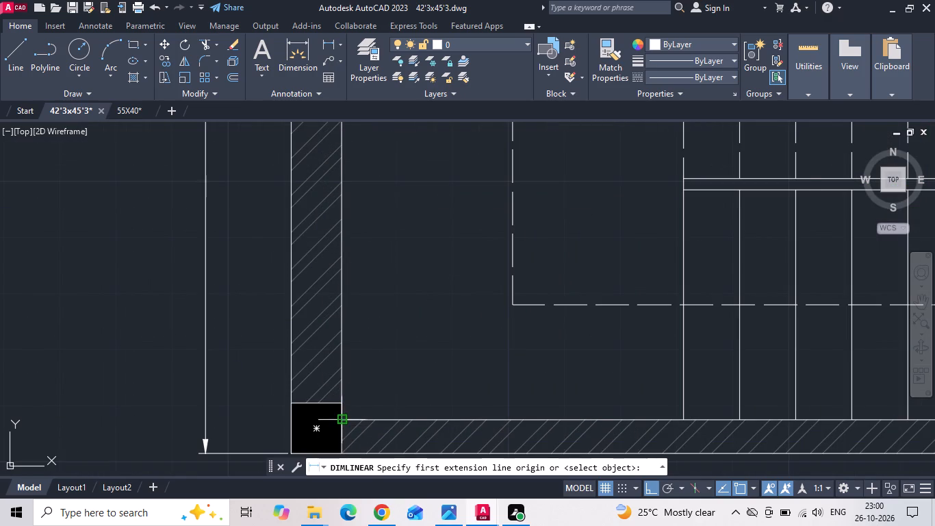
left_click(344, 420)
scroll(344, 420, "down", 1)
left_click(340, 125)
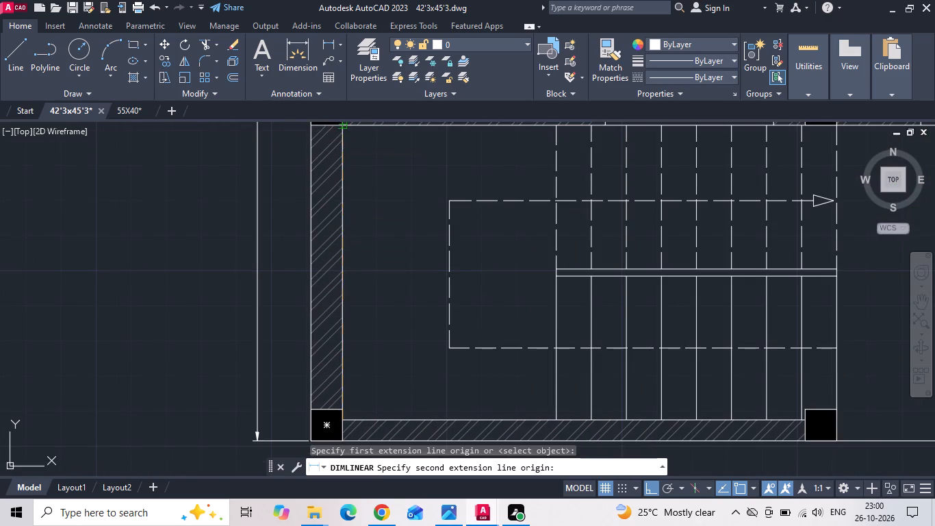
left_click(374, 236)
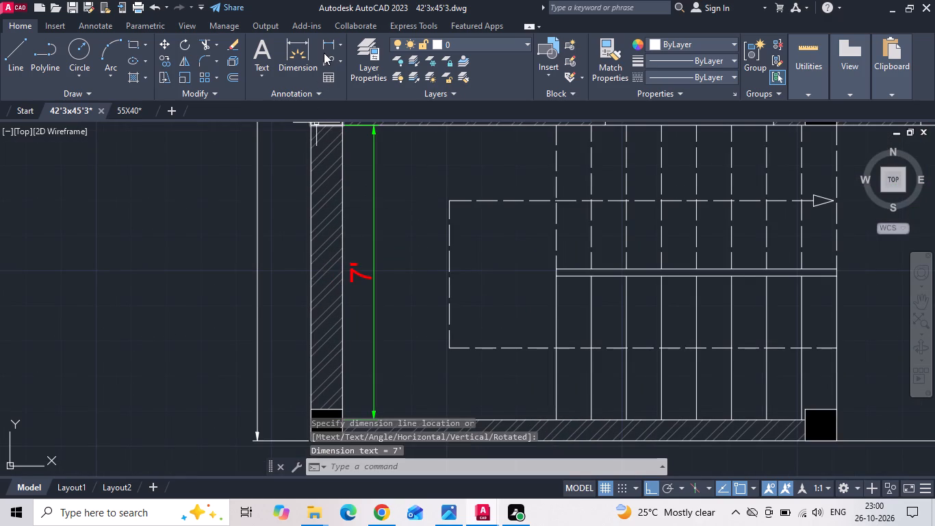
Add a horizontal linear dimension above the staircase area's bottom wall, from the outer wall to the first stair line, and save the drawing.
left_click(329, 49)
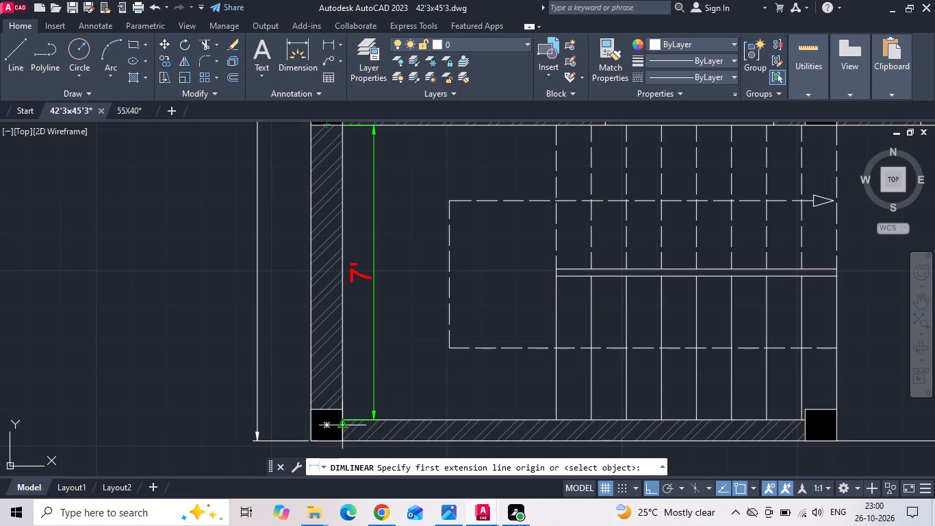
left_click(340, 421)
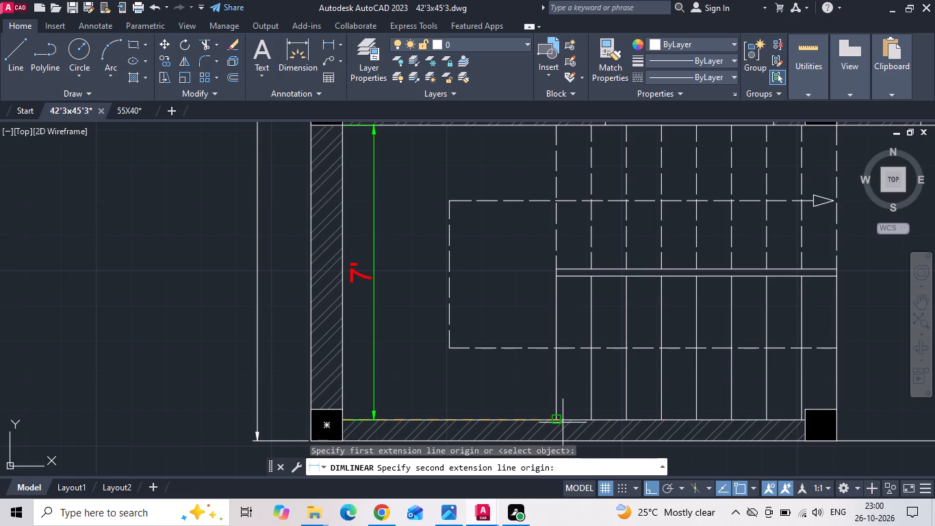
left_click(558, 419)
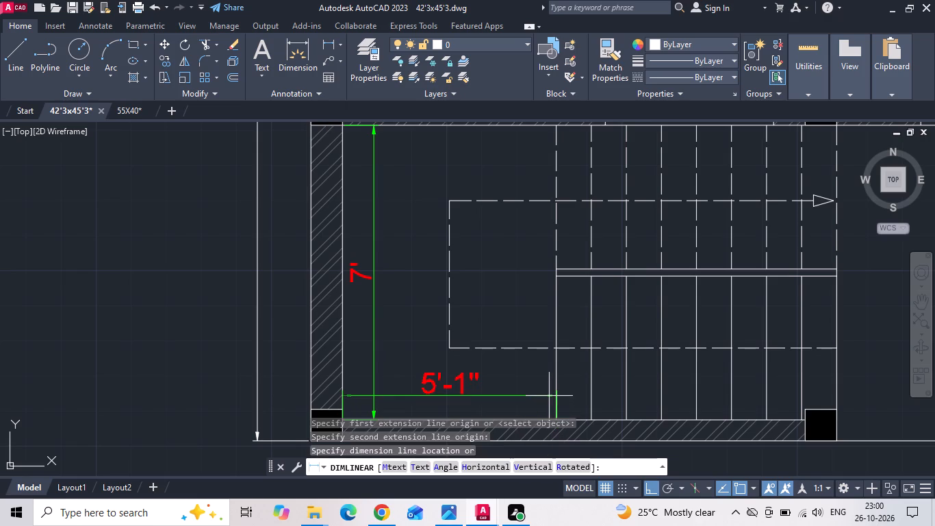
left_click(549, 396)
key("ctrl+s")
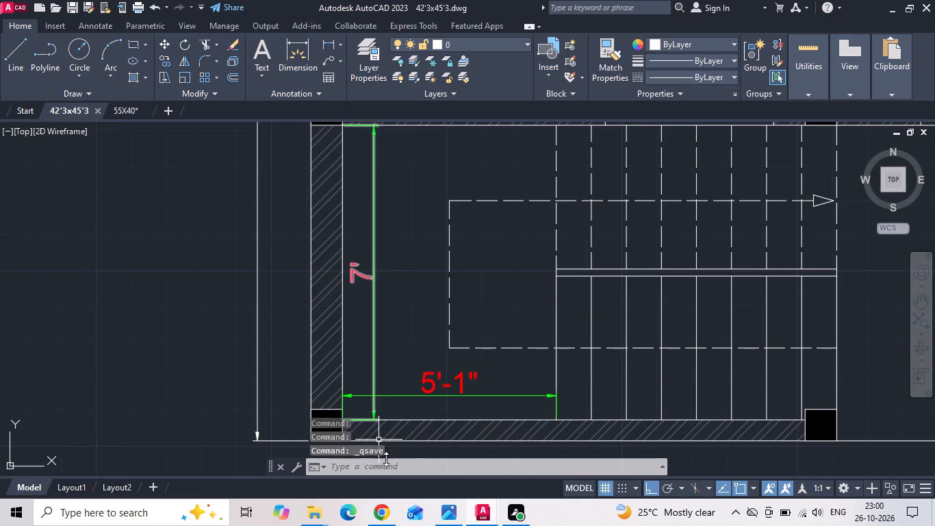
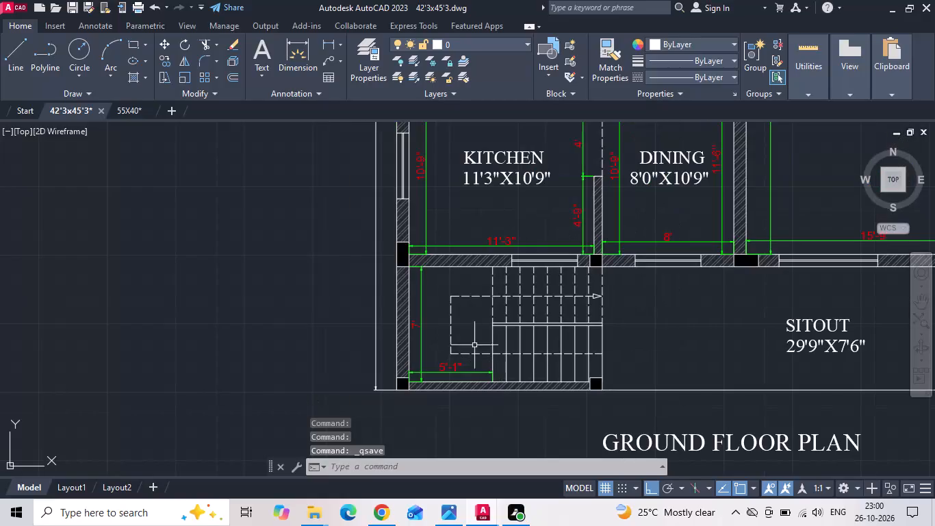
Add a vertical linear dimension across the width of the upper stair flight, from the mid-landing divider line to the kitchen wall.
left_click(331, 45)
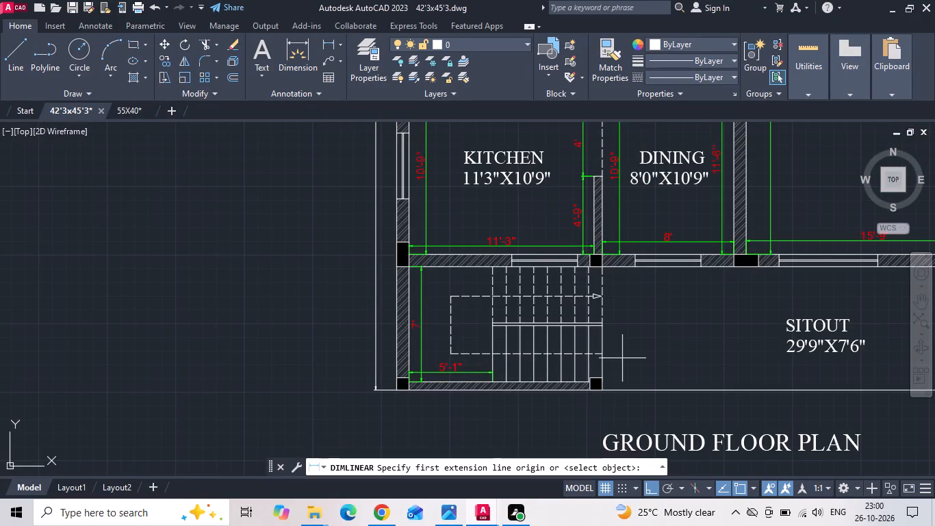
scroll(647, 362, "up", 2)
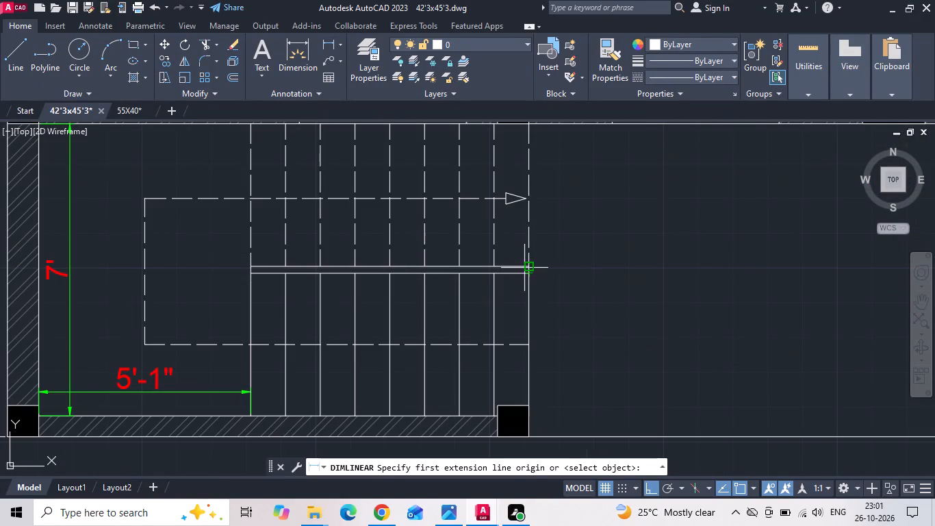
left_click_drag(525, 266, 526, 260)
left_click(526, 125)
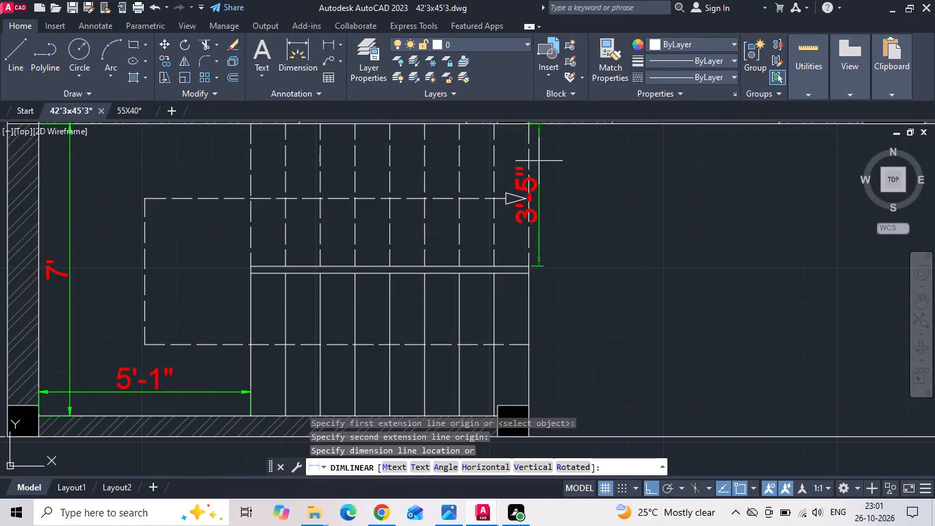
left_click(561, 198)
Add a horizontal linear dimension along the sitout's outer edge, from the stair column to the far corner column.
scroll(543, 286, "down", 2)
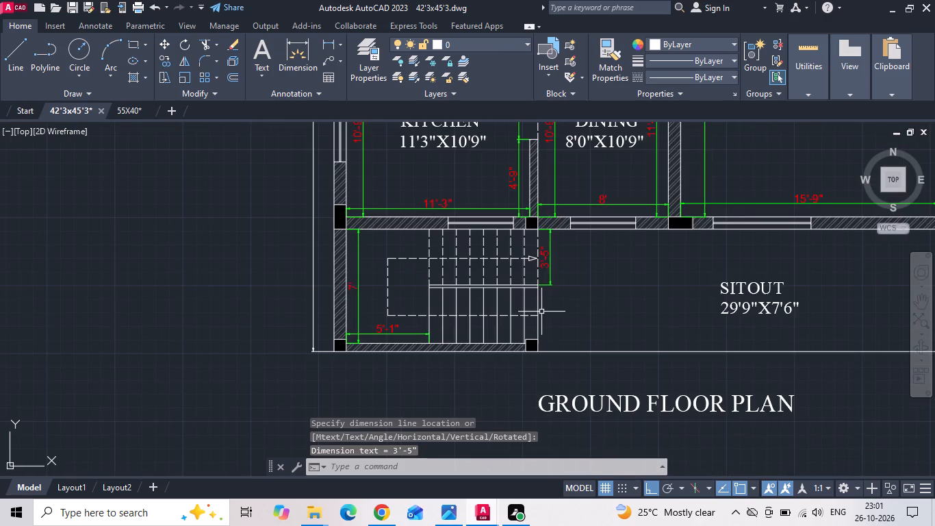
scroll(538, 327, "down", 1)
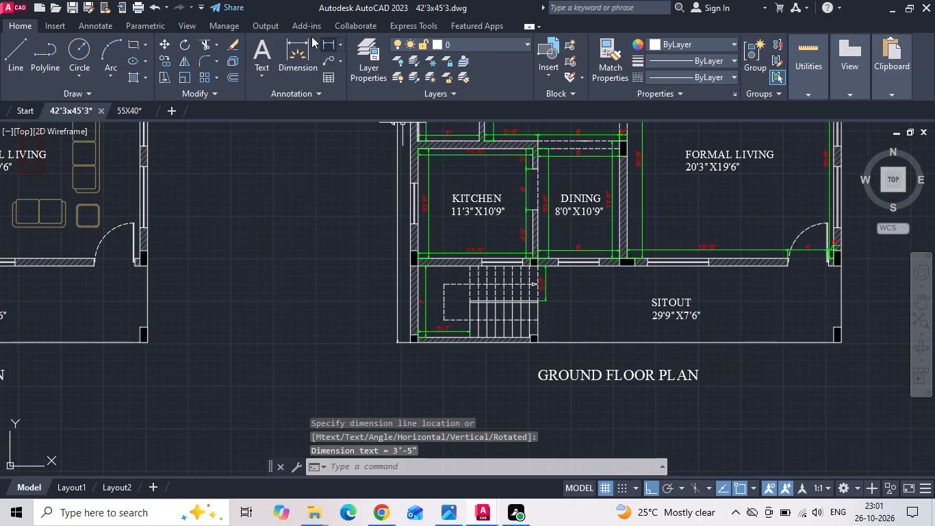
left_click(324, 42)
scroll(851, 312, "up", 2)
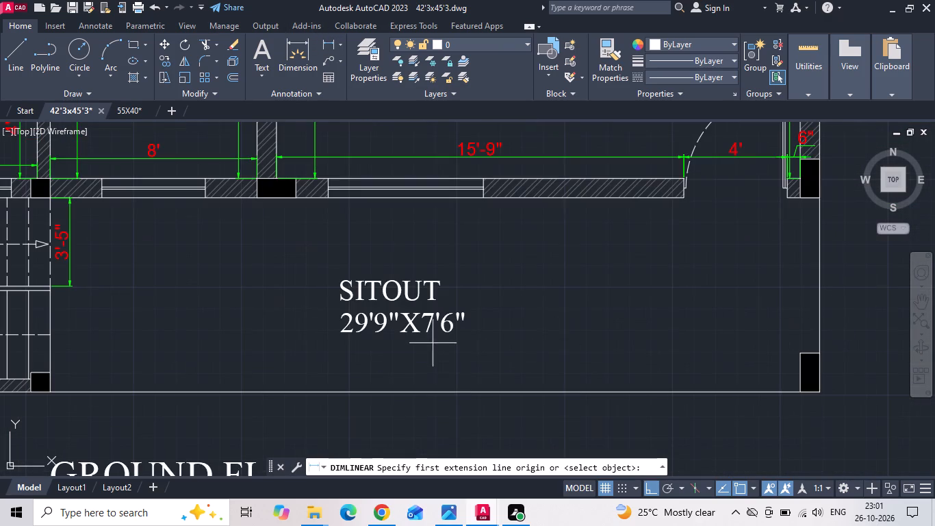
left_click(49, 390)
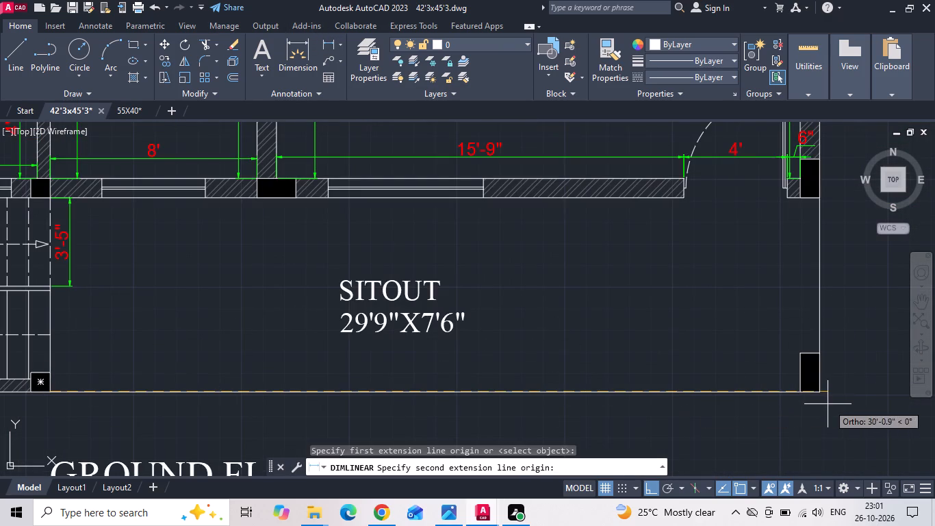
left_click(820, 392)
left_click(810, 375)
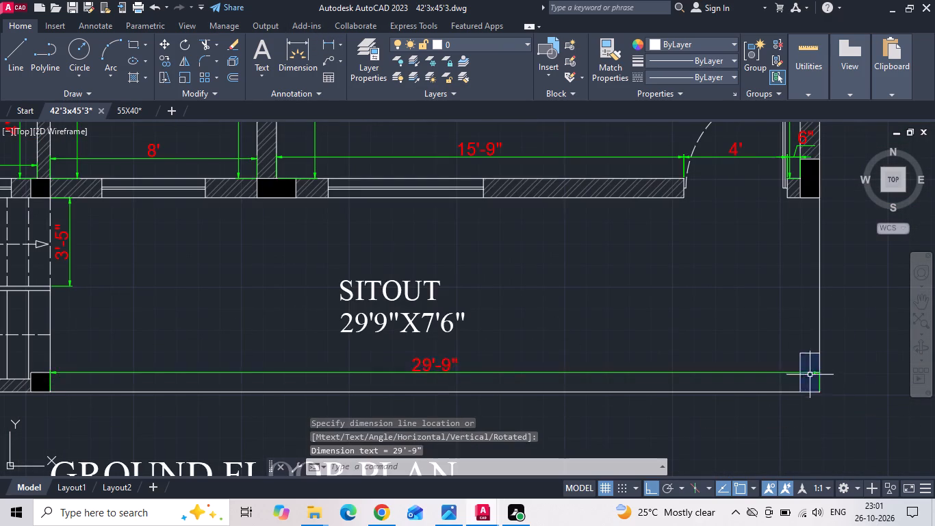
Add a vertical linear dimension for the sitout's depth, beside its outer side edge between the two columns.
left_click(333, 40)
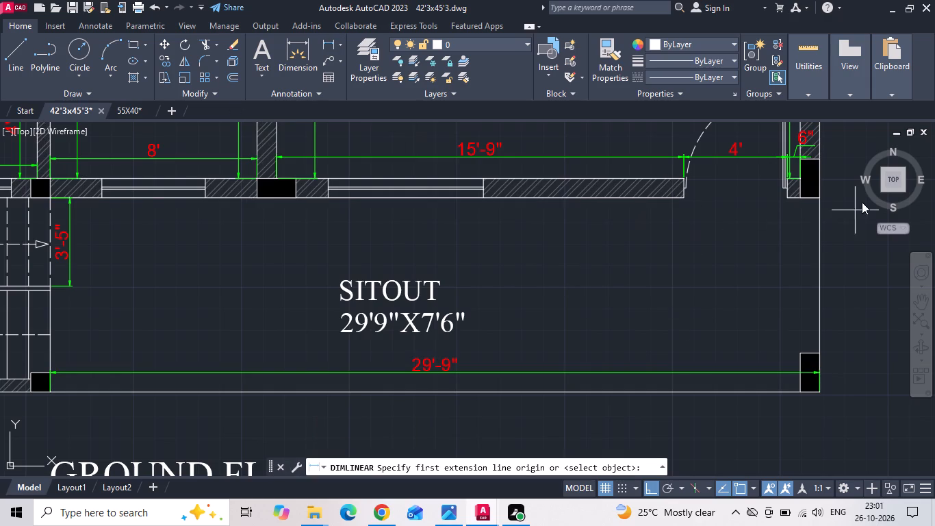
left_click(822, 198)
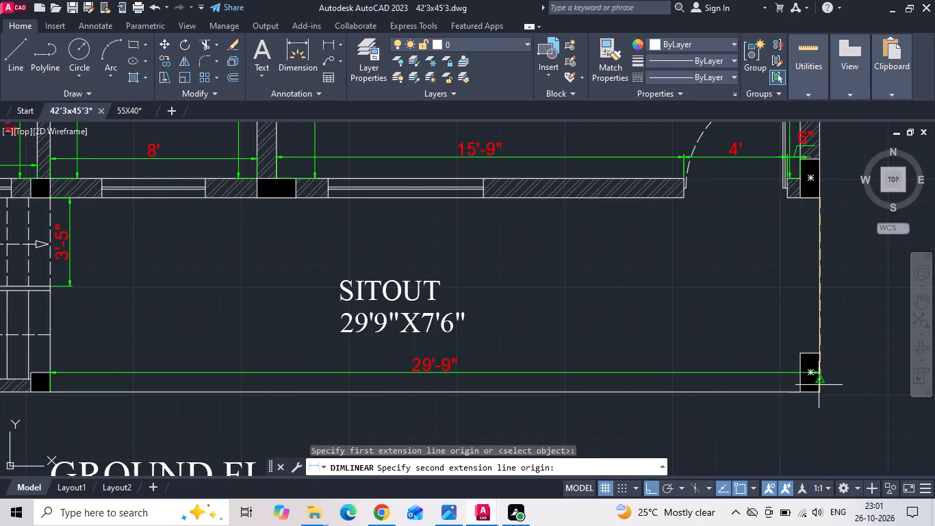
left_click(817, 391)
left_click(795, 343)
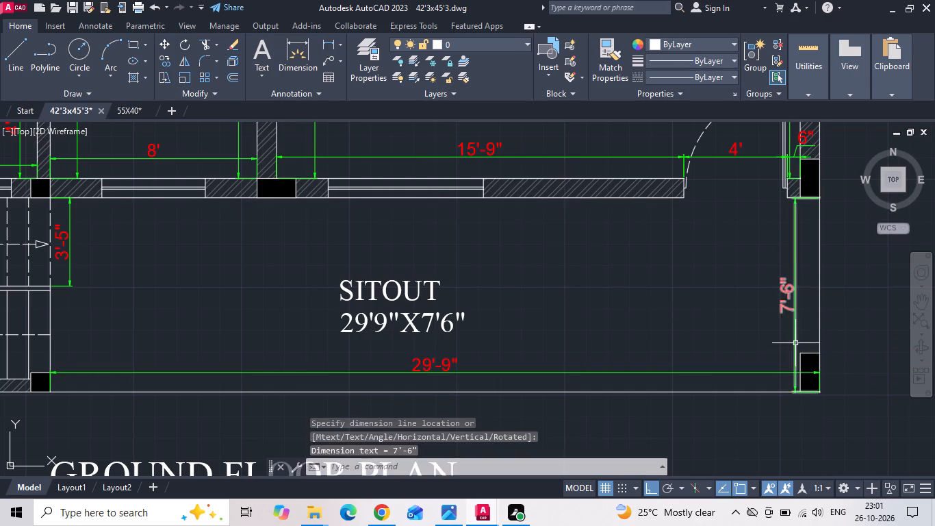
Move the whole dimensioned ground floor plan, with its title, horizontally closer to the furnished plan.
scroll(700, 317, "down", 2)
scroll(474, 310, "down", 2)
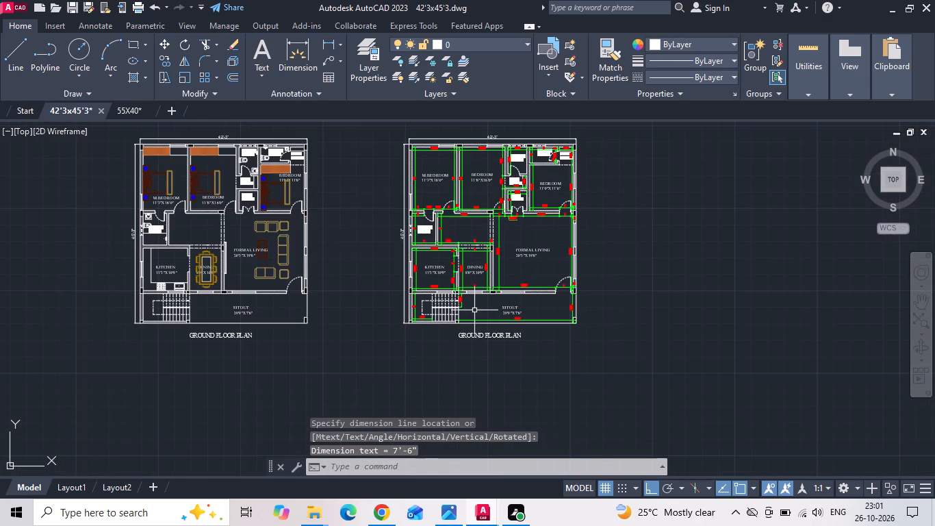
left_click(356, 351)
scroll(395, 341, "down", 1)
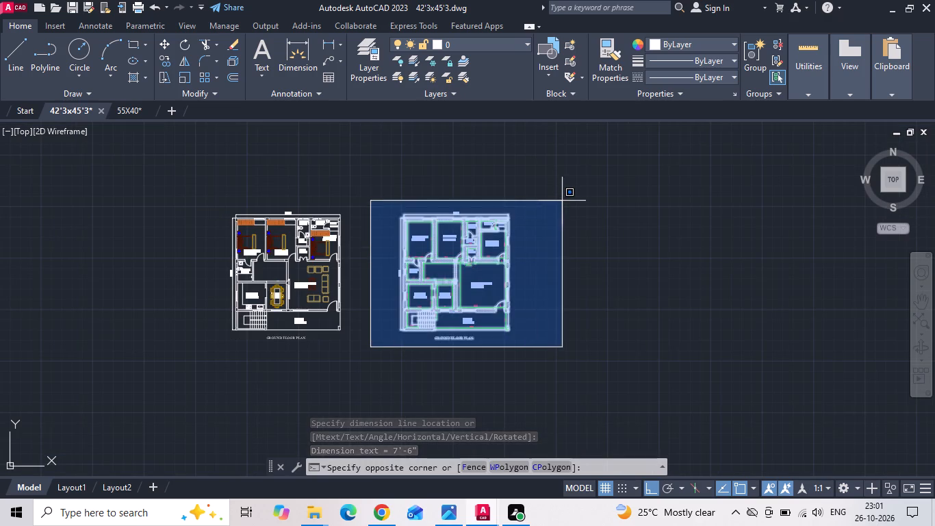
left_click(562, 201)
right_click(562, 201)
left_click(585, 268)
left_click(684, 274)
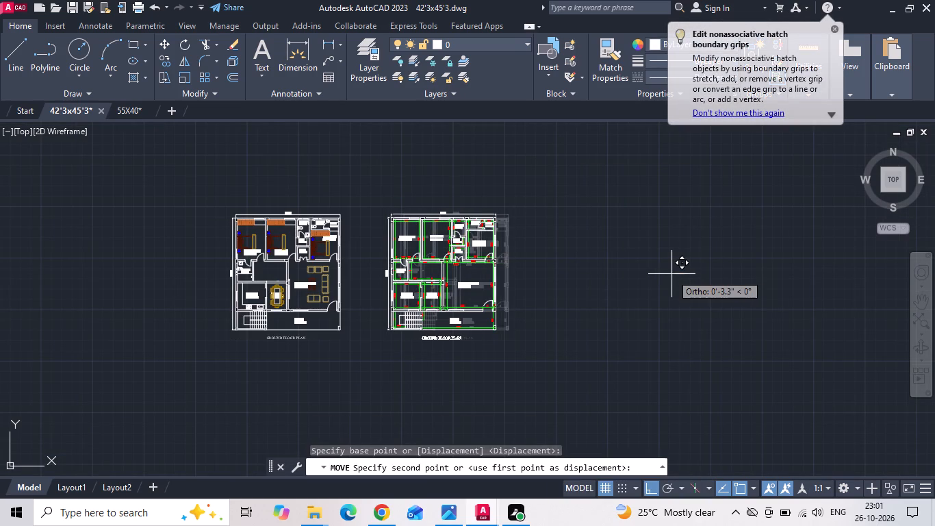
left_click(646, 273)
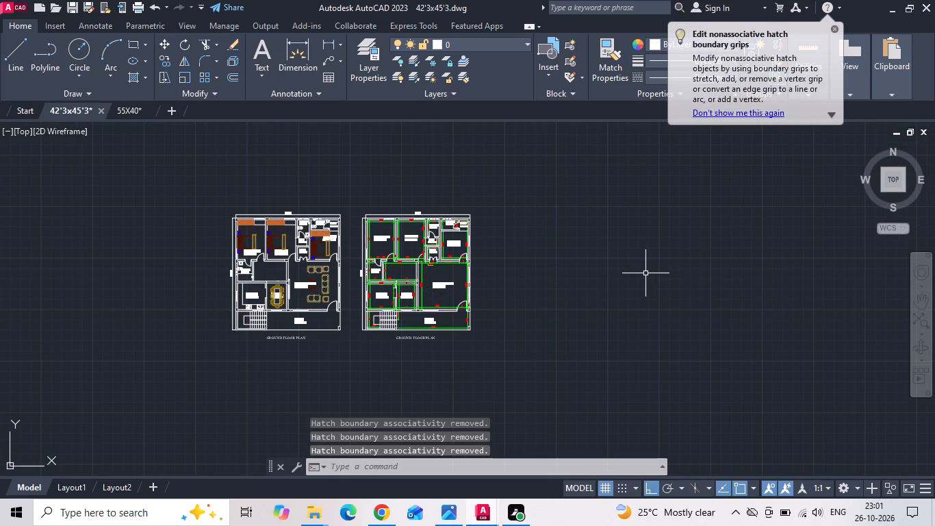
Preview a landscape PDF plot of both floor plans, using the previous plot settings and a window around them.
type("plot")
key("space")
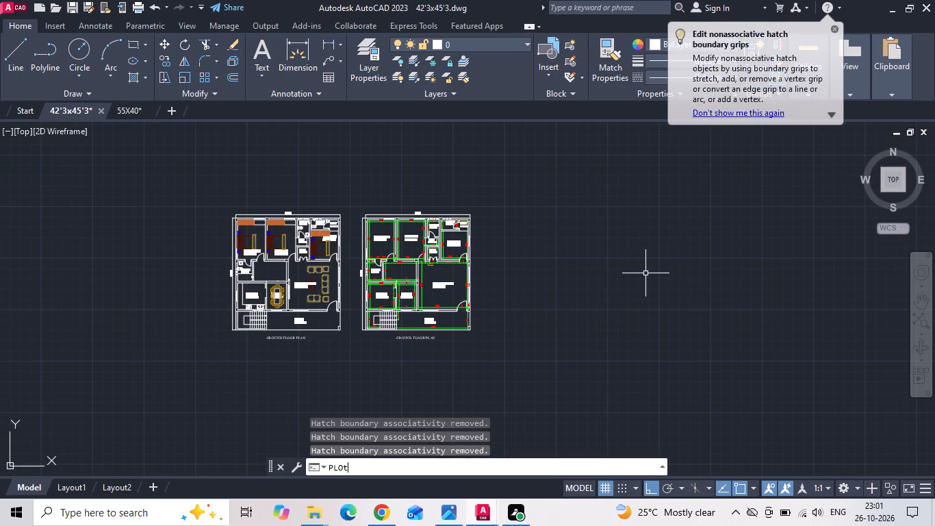
left_click(346, 111)
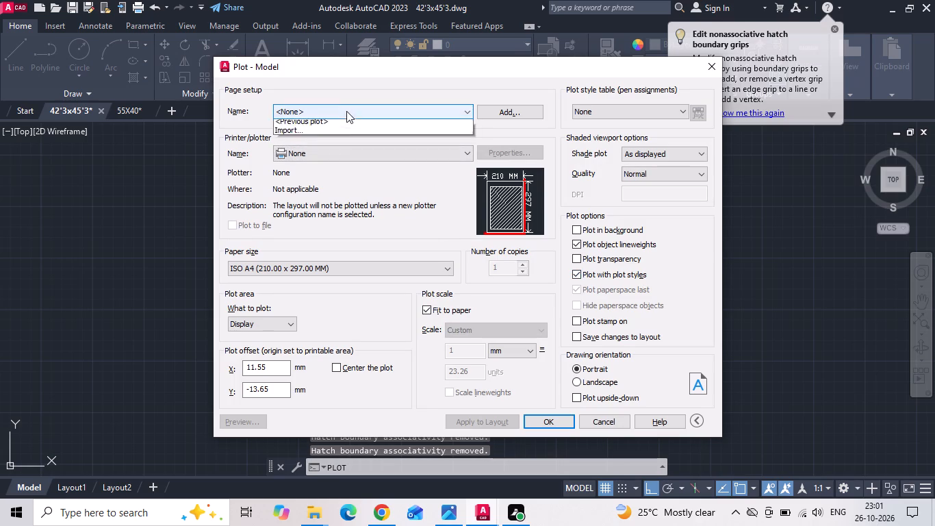
left_click(343, 135)
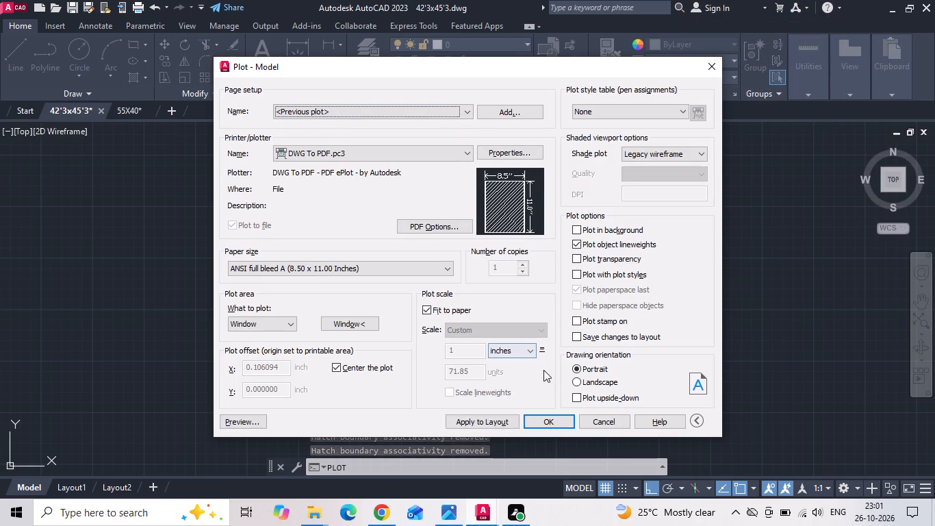
left_click(577, 381)
left_click(344, 323)
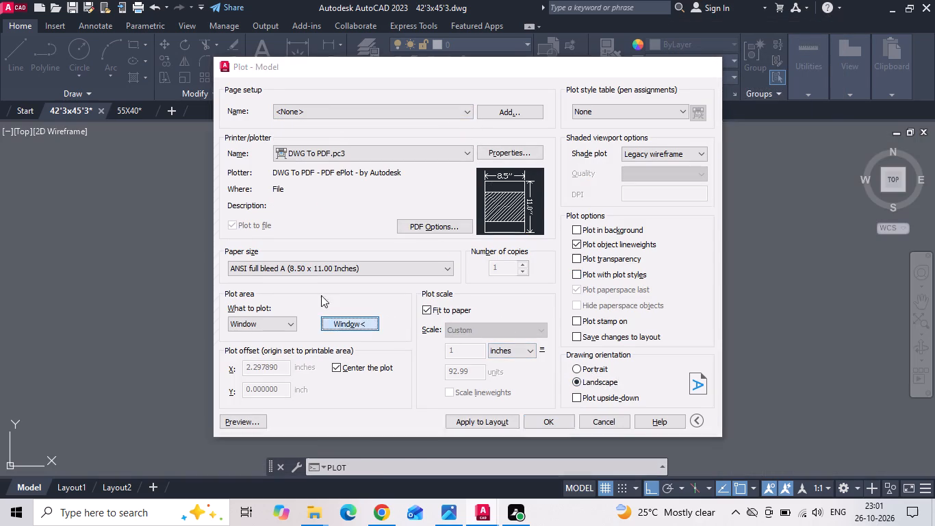
left_click(225, 208)
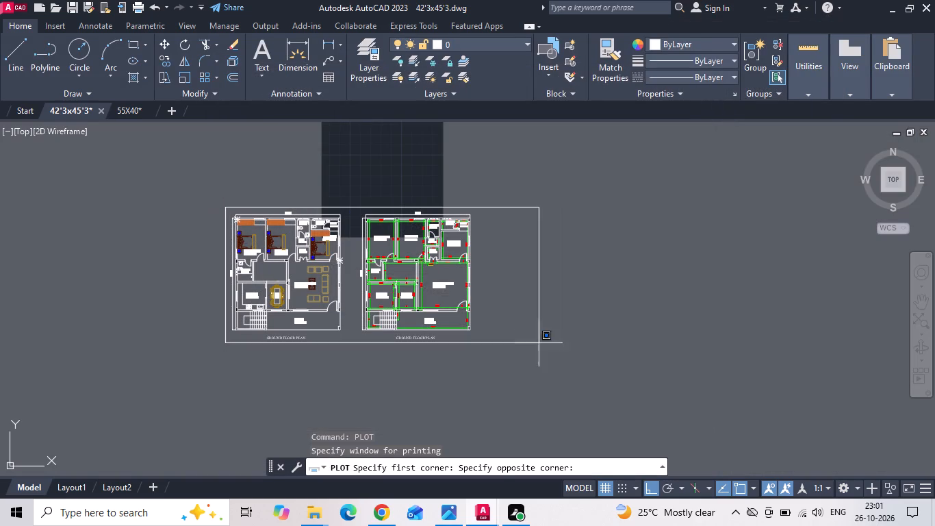
left_click(481, 341)
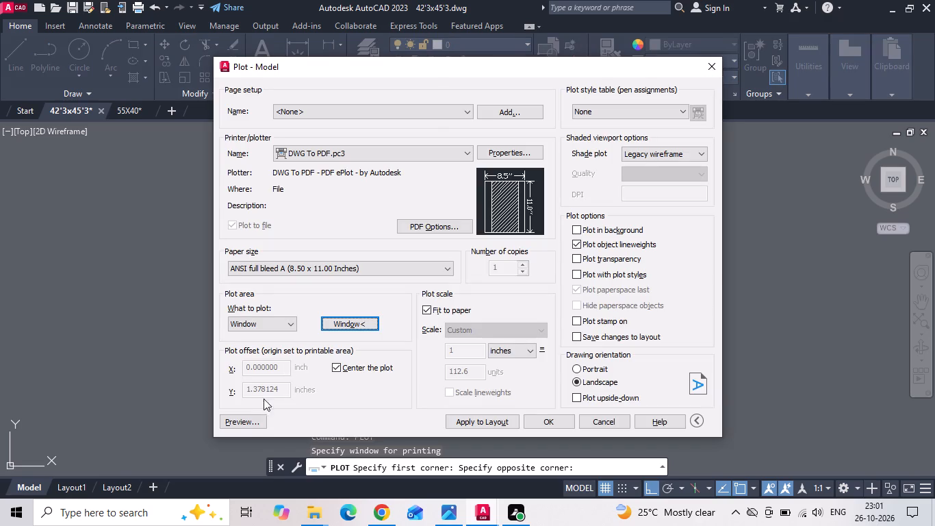
left_click(250, 424)
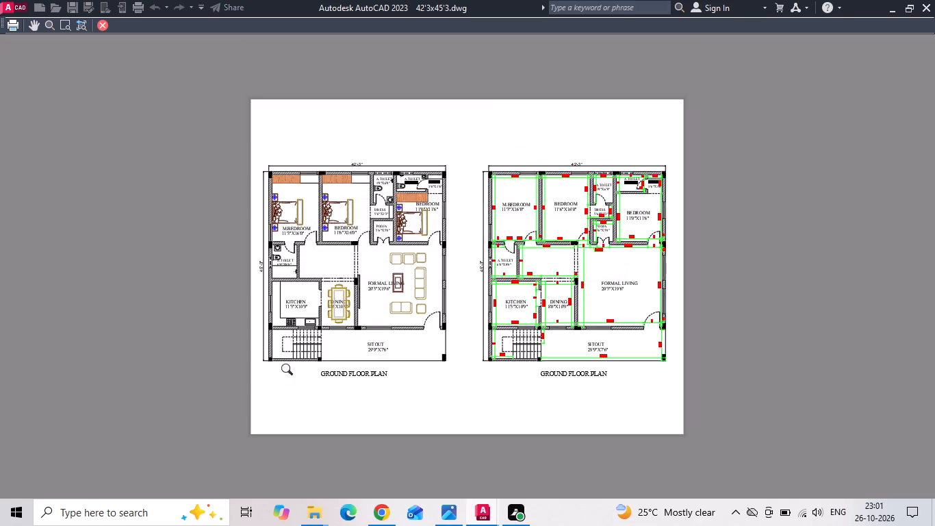
scroll(303, 309, "up", 2)
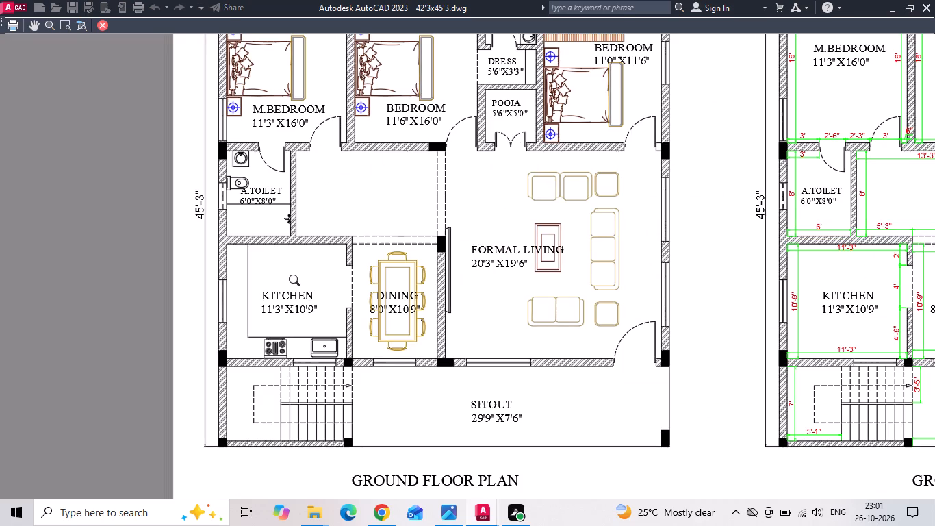
key("Escape")
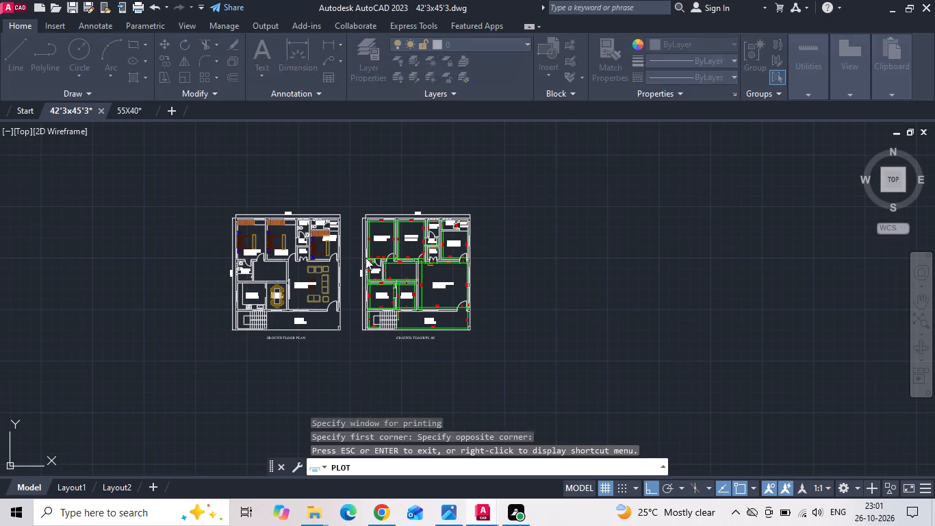
scroll(344, 251, "up", 1)
key("Escape")
Hatch the short wall piece between the 11'0"X11'6" bedroom's door and the outer column in the furnished plan.
scroll(316, 259, "up", 5)
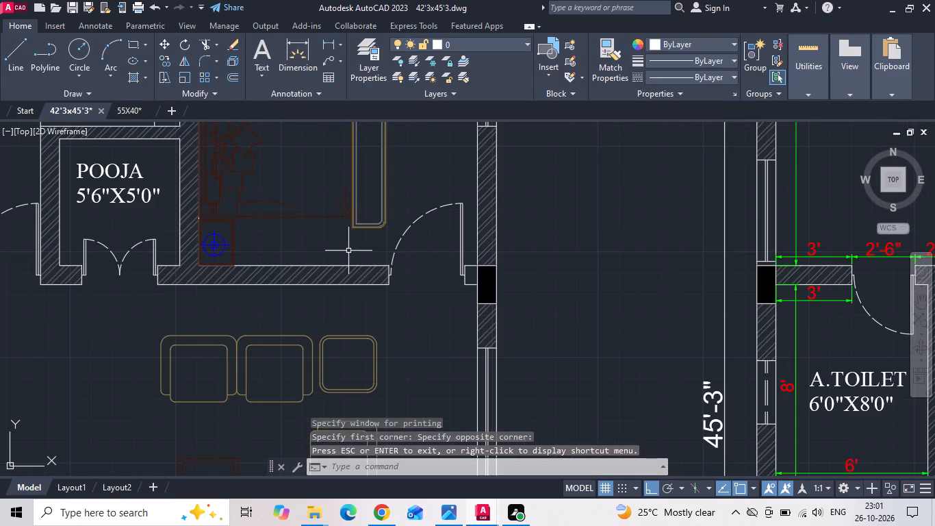
key("h")
key("space")
left_click(469, 275)
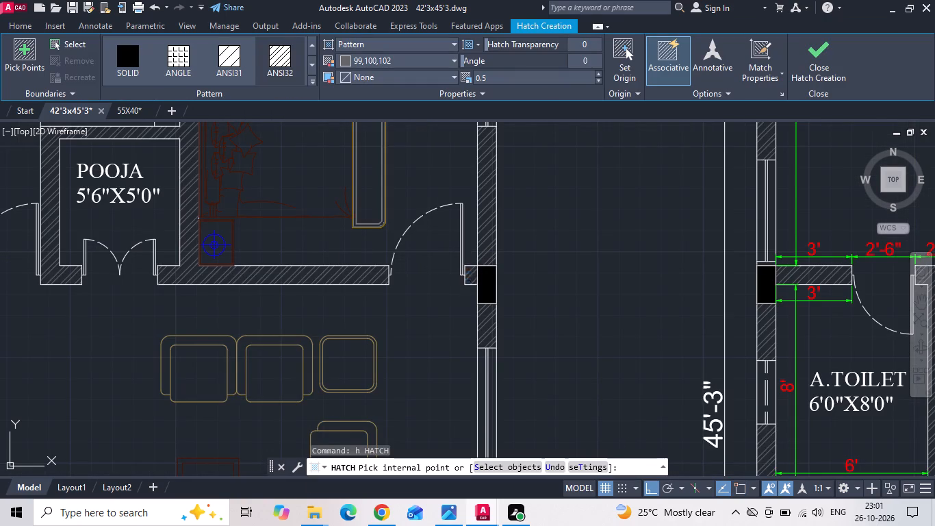
scroll(422, 301, "down", 2)
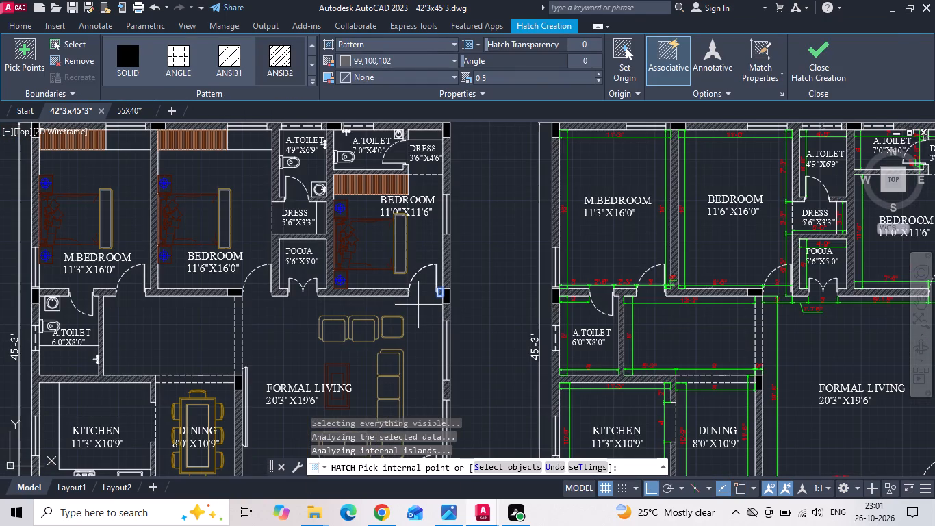
key("Escape")
Set up a plot with the previous plot settings, landscape orientation and a window enclosing both ground floor plans.
type("plot")
key("space")
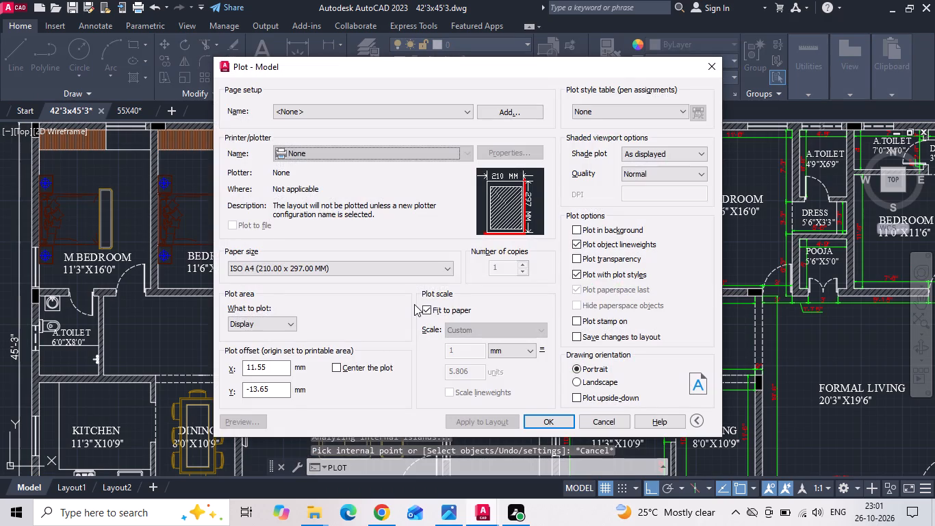
left_click(343, 111)
left_click(333, 132)
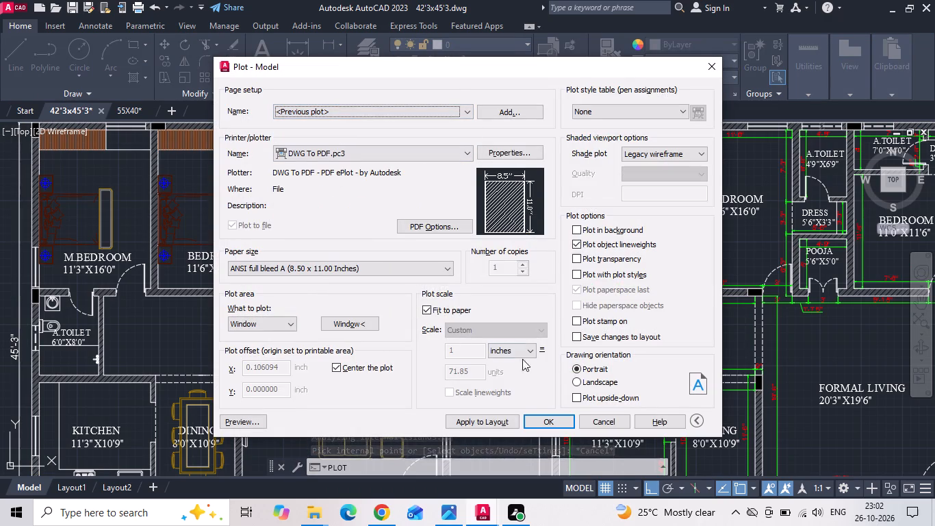
left_click(579, 382)
left_click(353, 321)
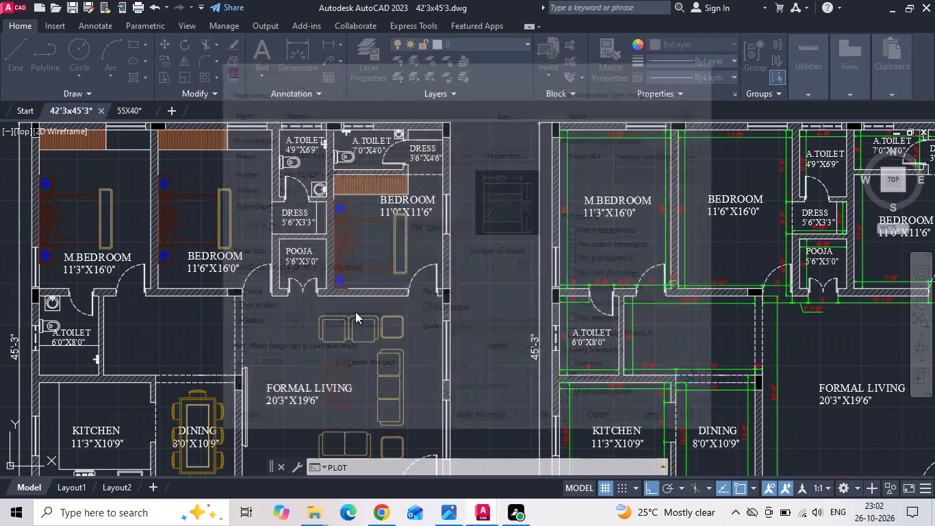
scroll(397, 218, "down", 2)
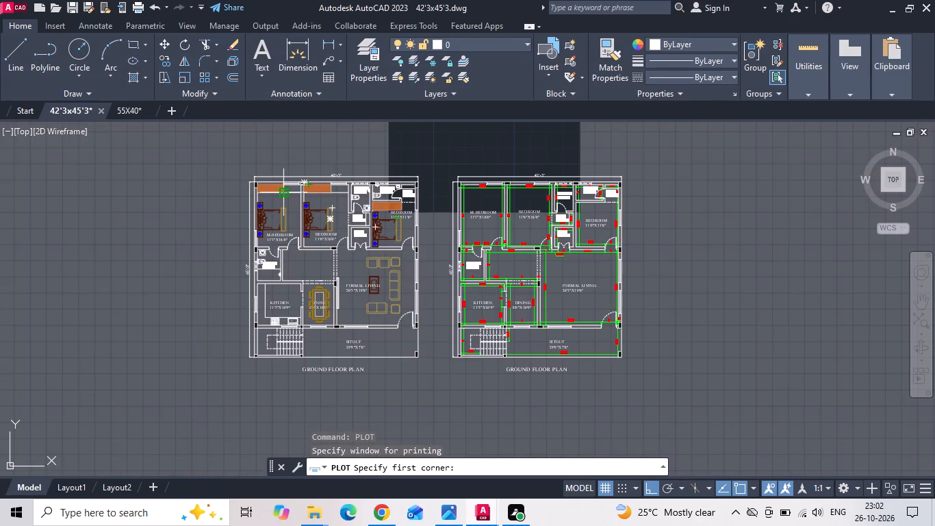
left_click_drag(236, 171, 233, 184)
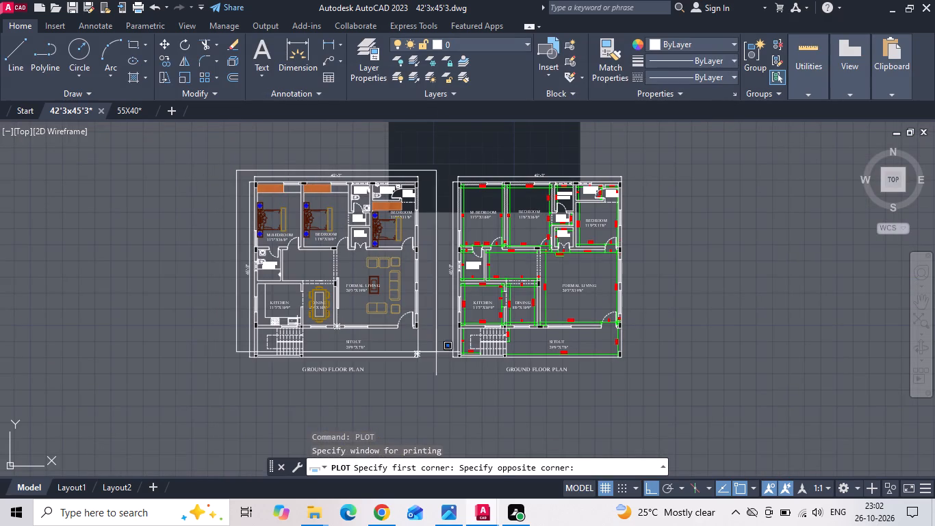
left_click(627, 377)
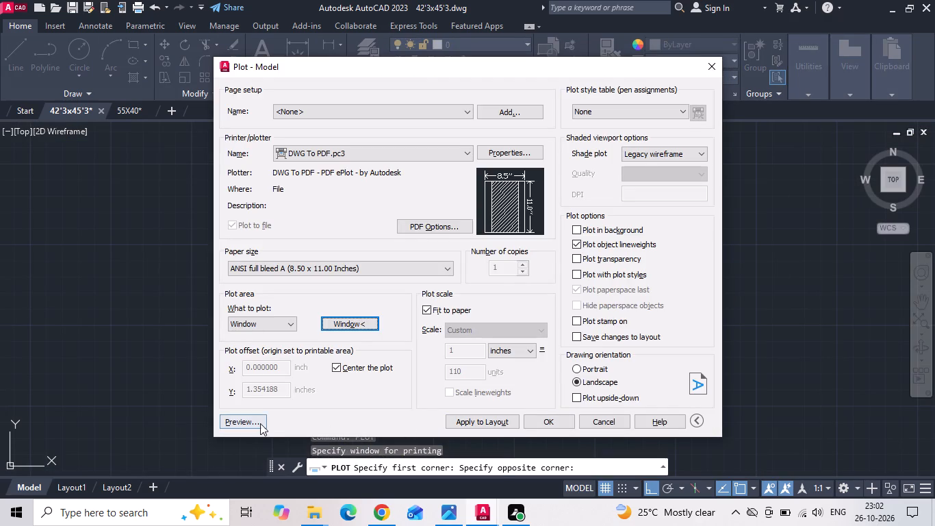
Preview the plot of both floor plans and return to the plot settings.
left_click(259, 423)
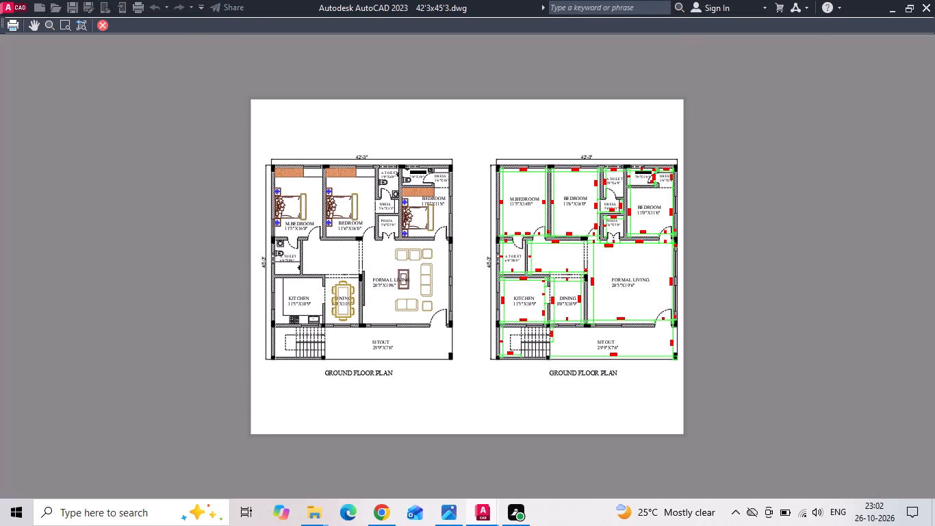
key("Return")
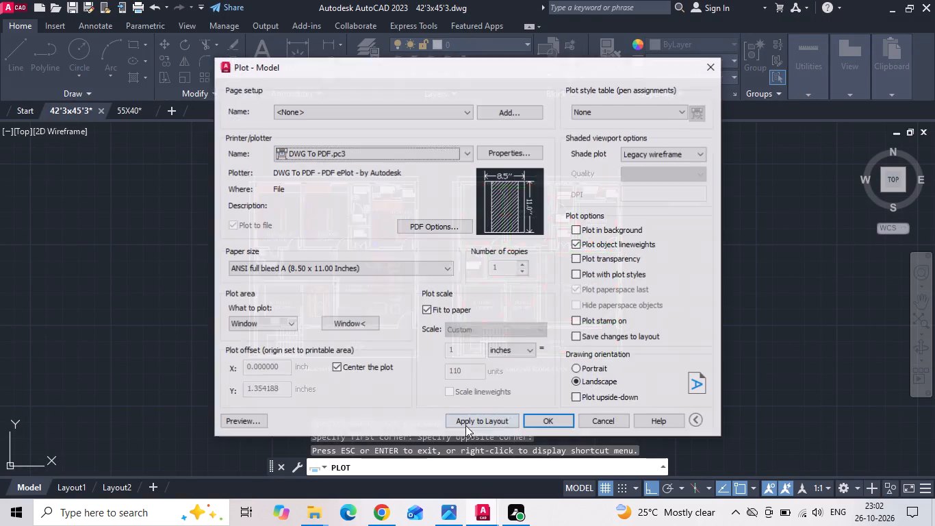
Plot both floor plans to a PDF named 42'3x45'3 in the desktop's INTERNSHIP/26102026 folder and close the opened PDF.
left_click(546, 418)
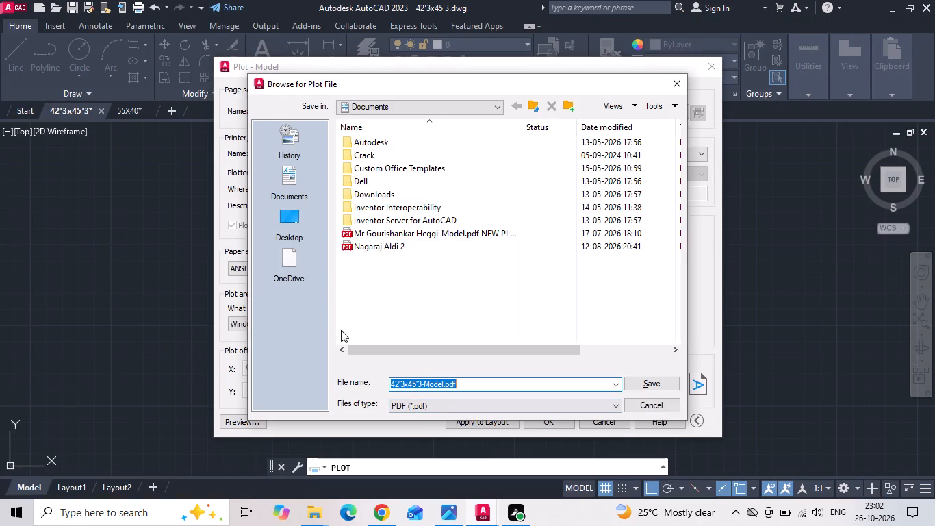
left_click(294, 219)
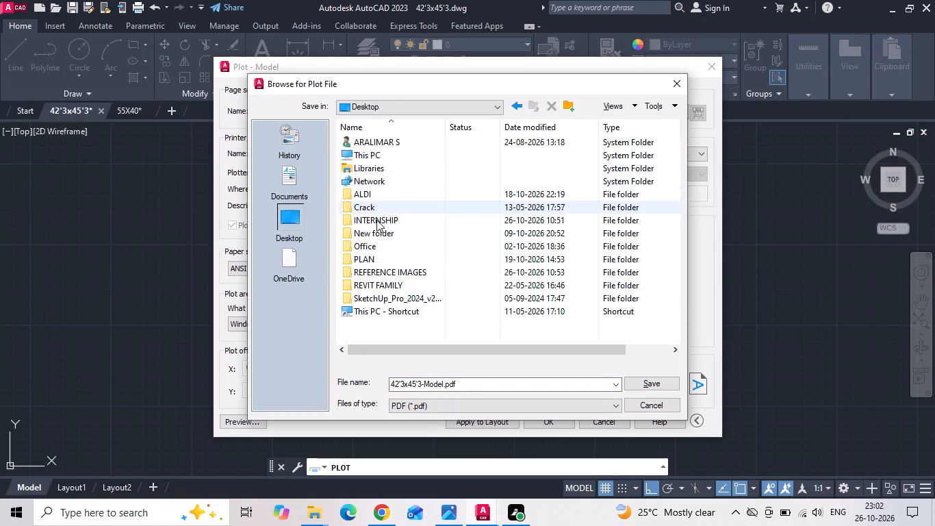
double_click(377, 221)
double_click(385, 342)
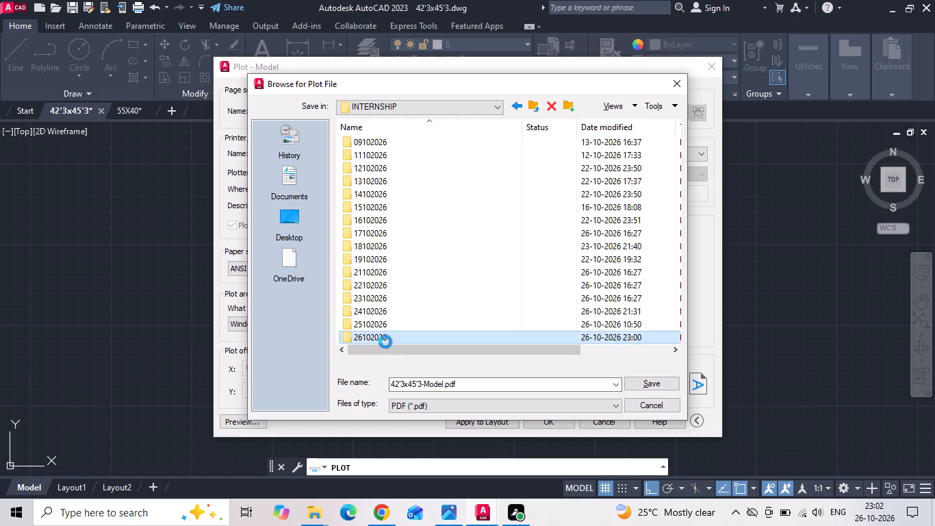
double_click(487, 383)
key("BackSpace")
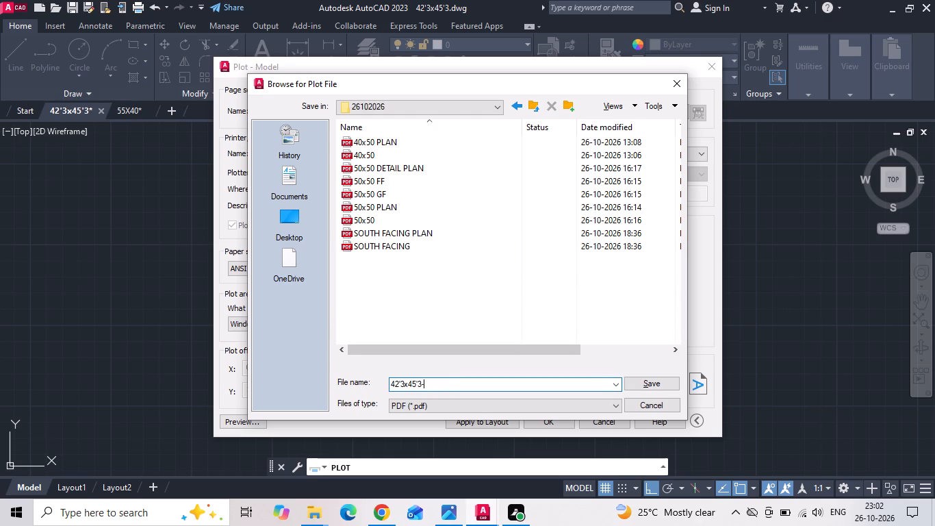
key("BackSpace")
key("space")
left_click(647, 380)
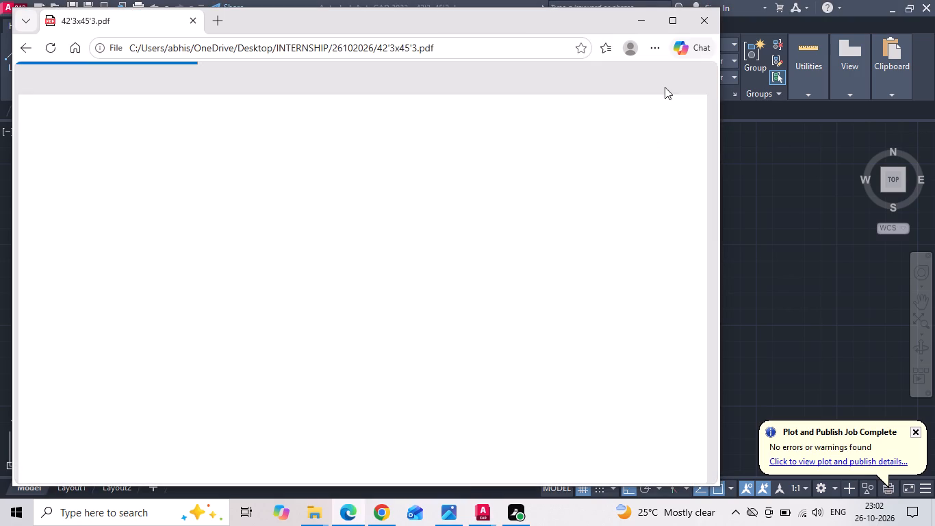
left_click(701, 29)
Set up a plot with the previous plot settings and a window around only the furnished ground floor plan, and preview it.
type("pl")
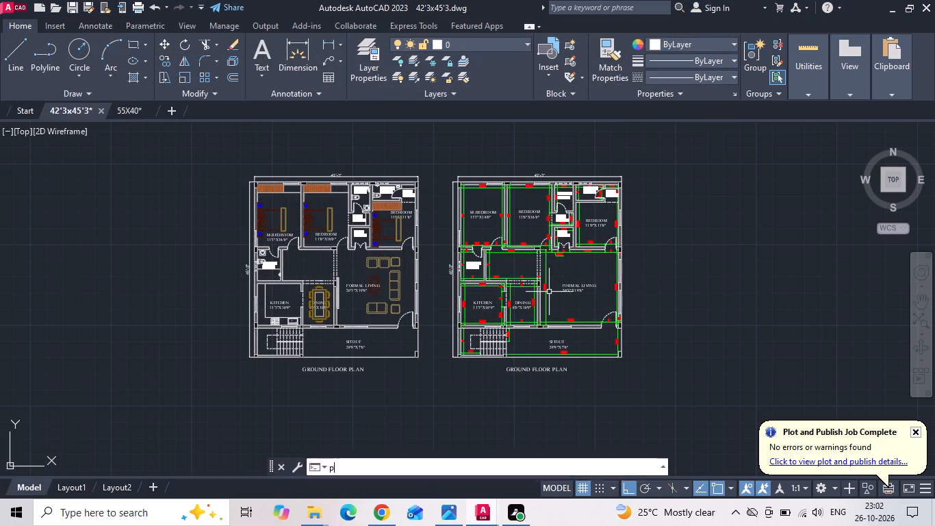
type("ot")
key("space")
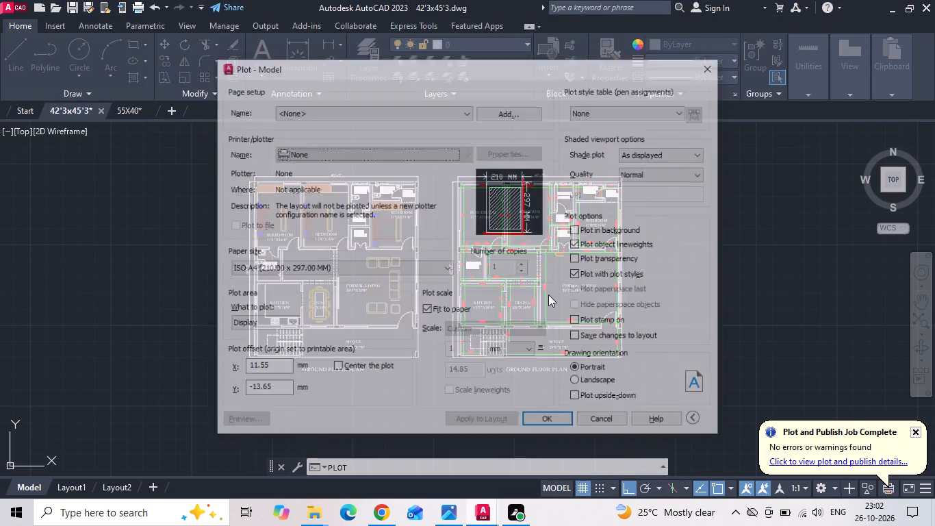
left_click(319, 114)
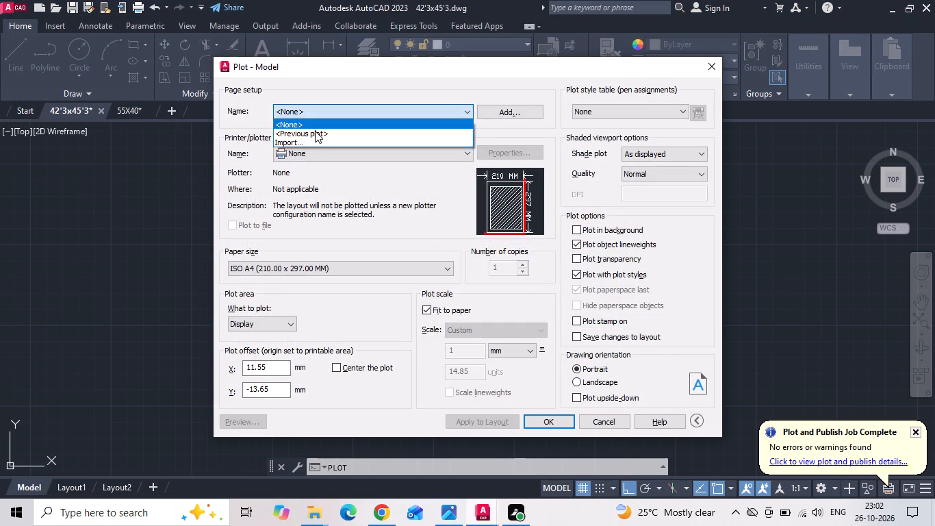
left_click(315, 131)
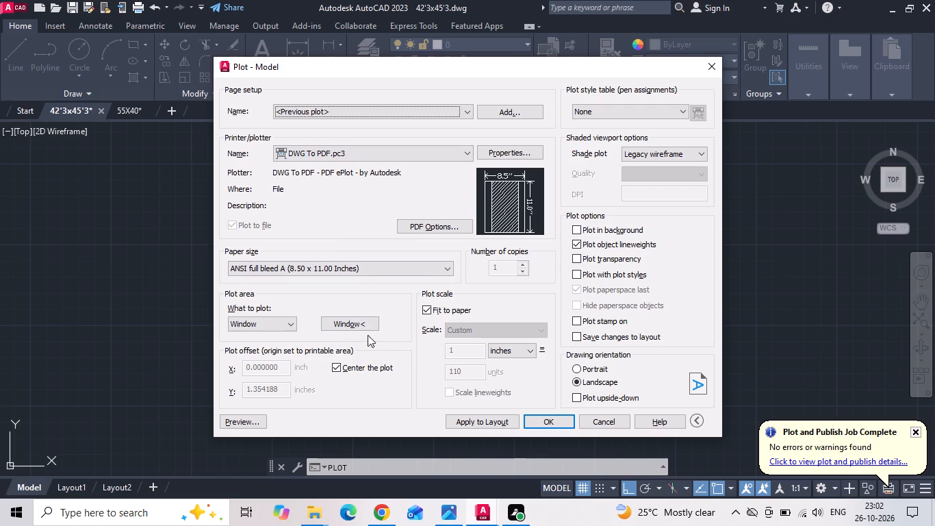
left_click(340, 322)
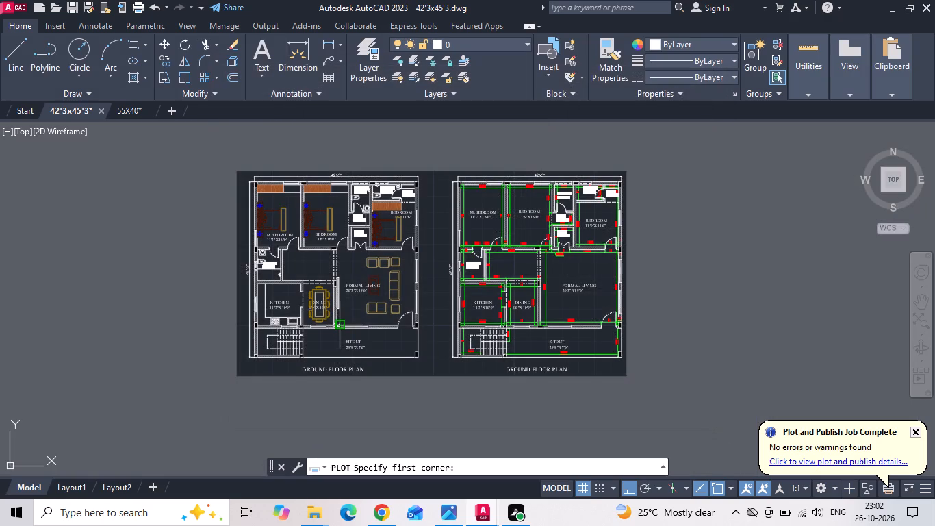
scroll(238, 173, "up", 2)
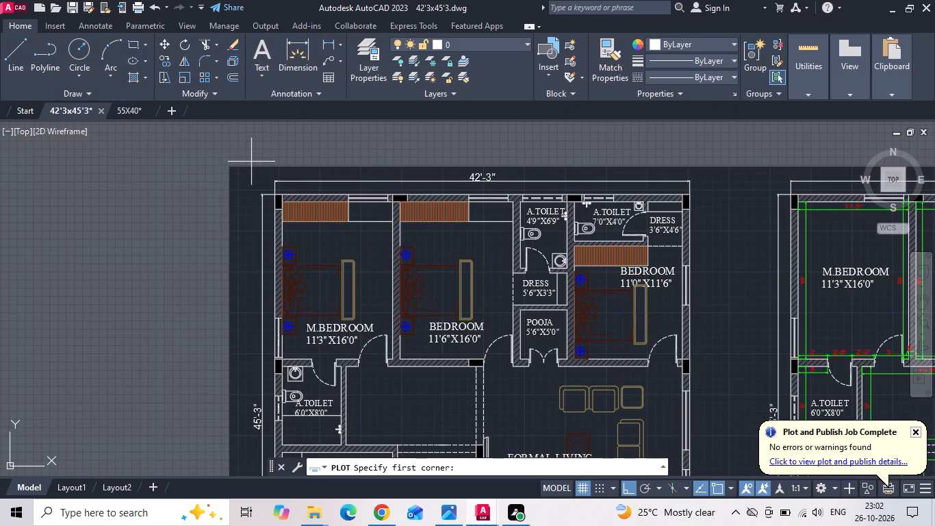
left_click(251, 162)
scroll(252, 162, "down", 1)
middle_click_drag(331, 355, 331, 292)
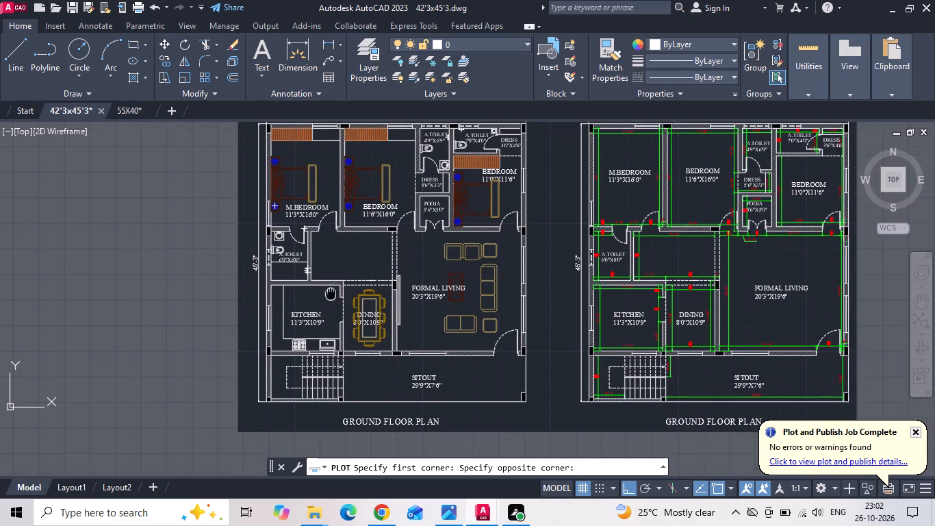
middle_click_drag(331, 292, 331, 291)
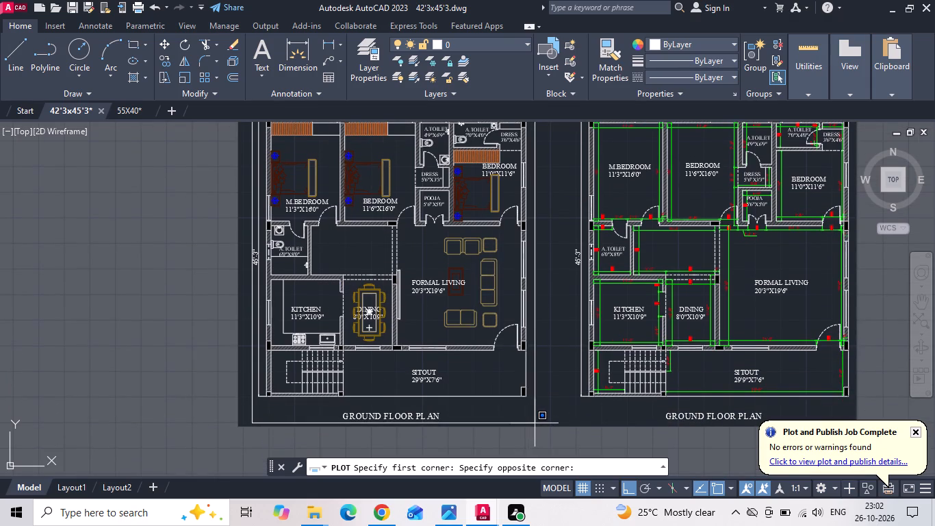
left_click(535, 423)
left_click(248, 425)
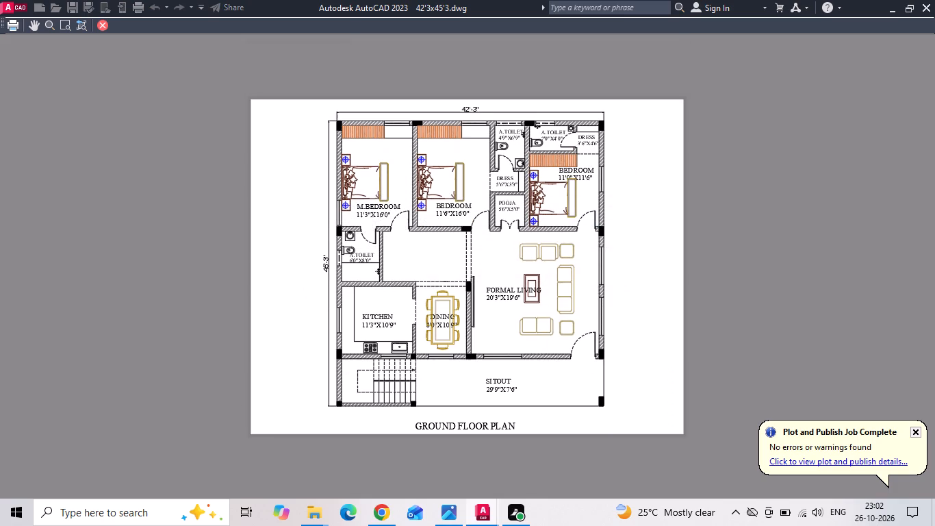
key("Return")
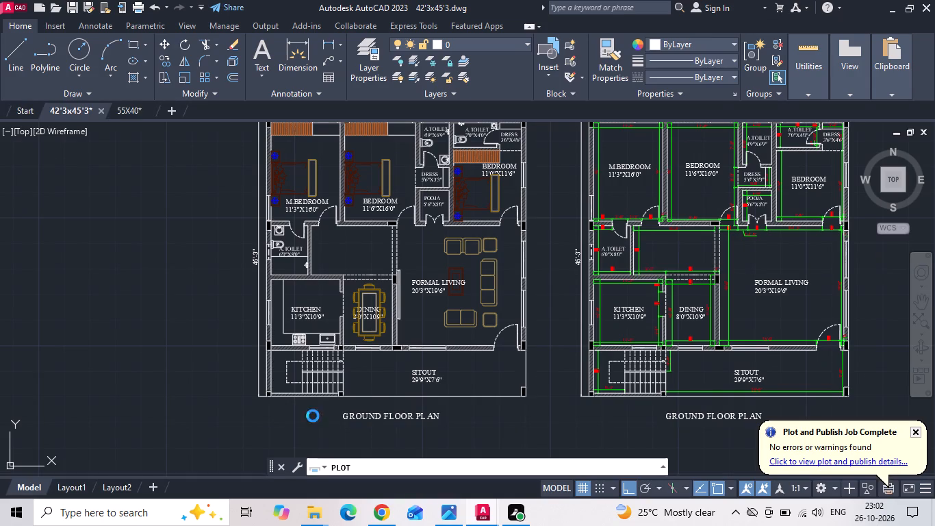
Plot the furnished plan to a PDF named 42'3x45'3 plan in the 26102026 folder and close the opened PDF.
left_click(548, 416)
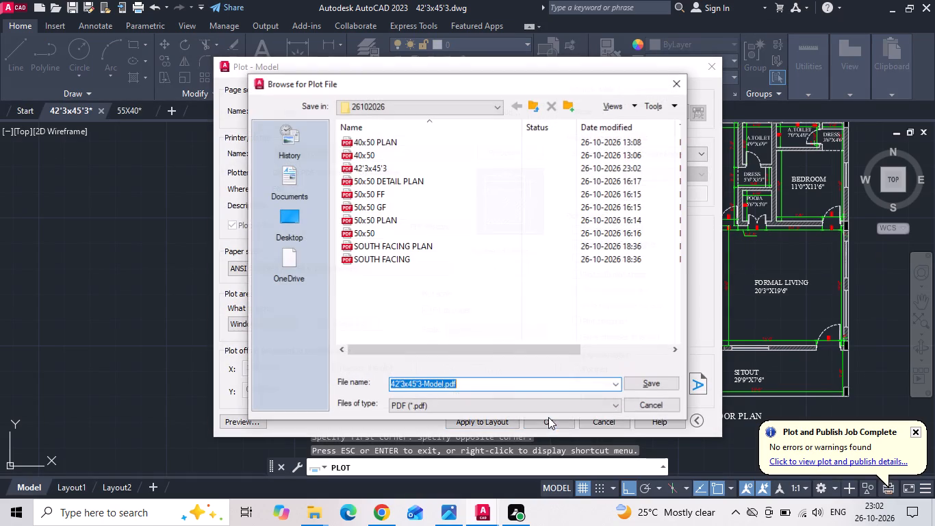
double_click(461, 382)
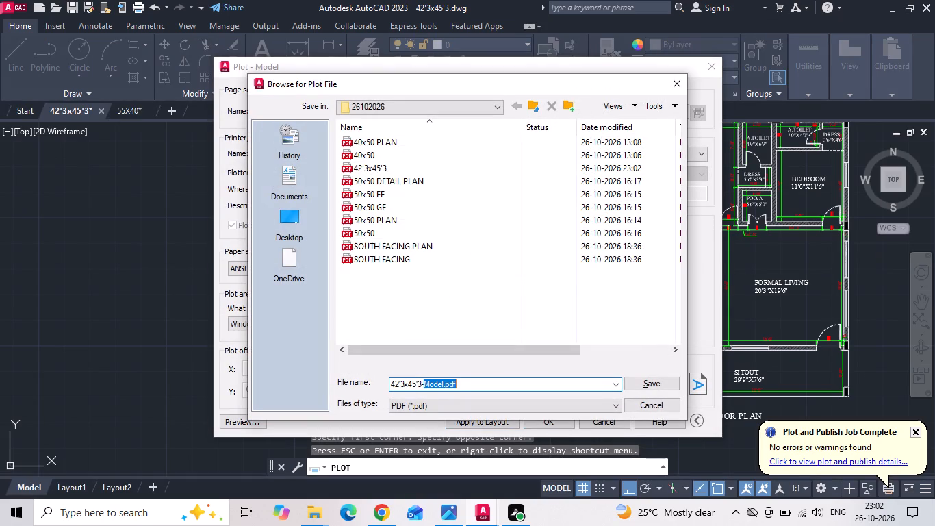
key("BackSpace")
key("BackSpace")
key("space")
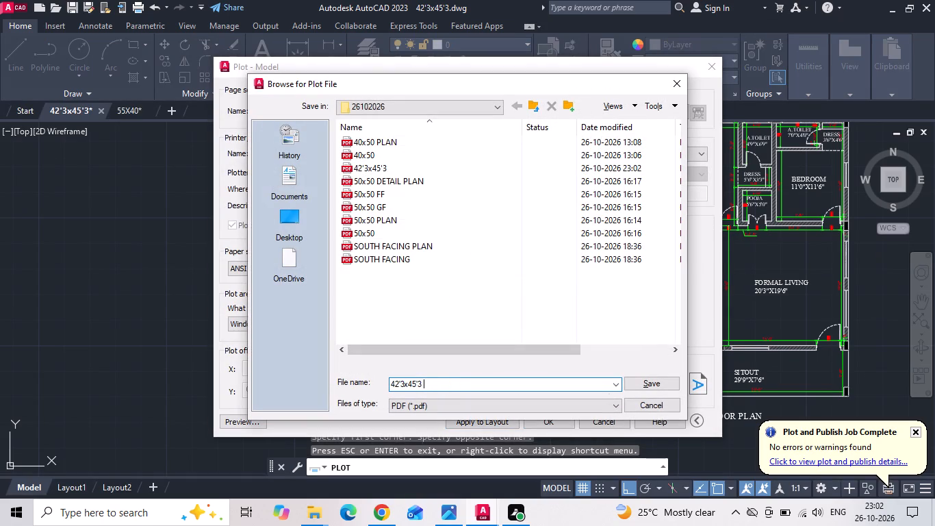
type("plan")
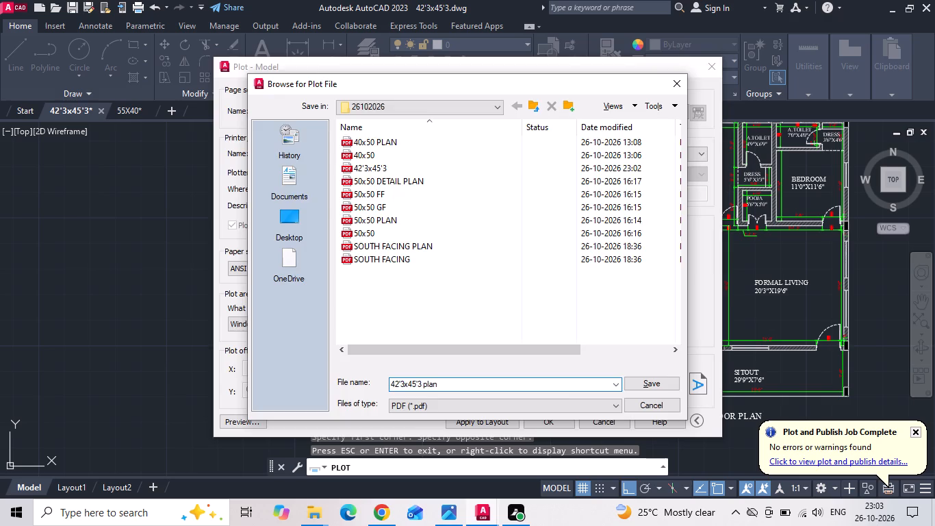
key("Return")
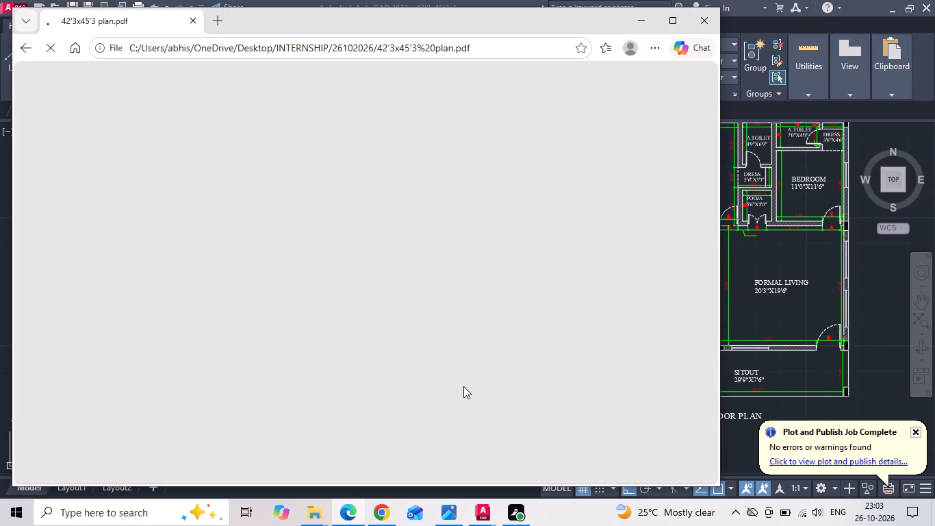
left_click(708, 18)
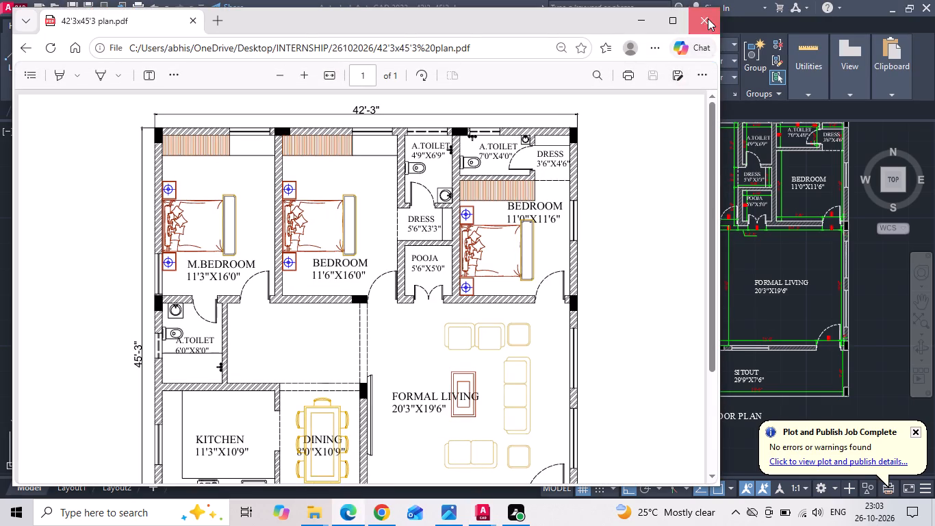